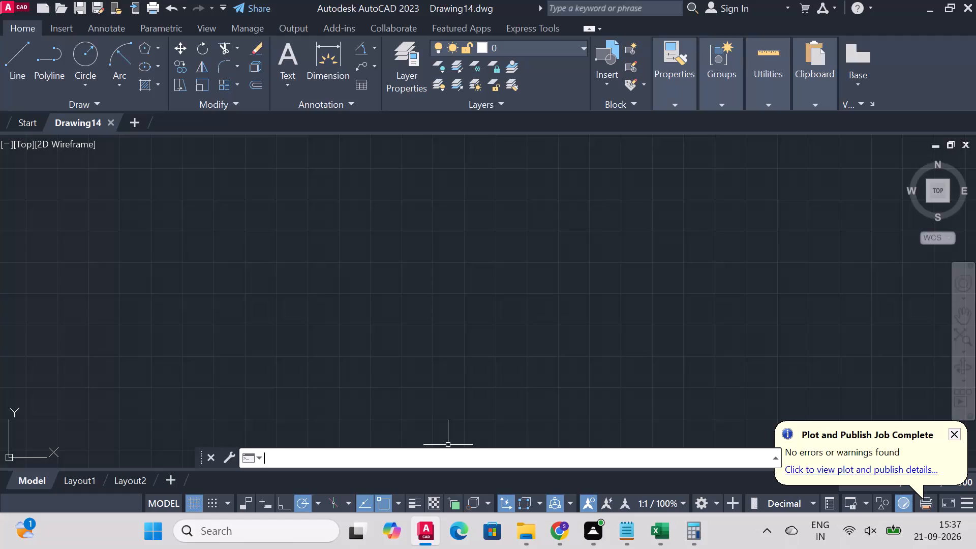
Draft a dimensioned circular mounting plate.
Set the drawing units' length precision to 0, with no decimal places.
type("unit")
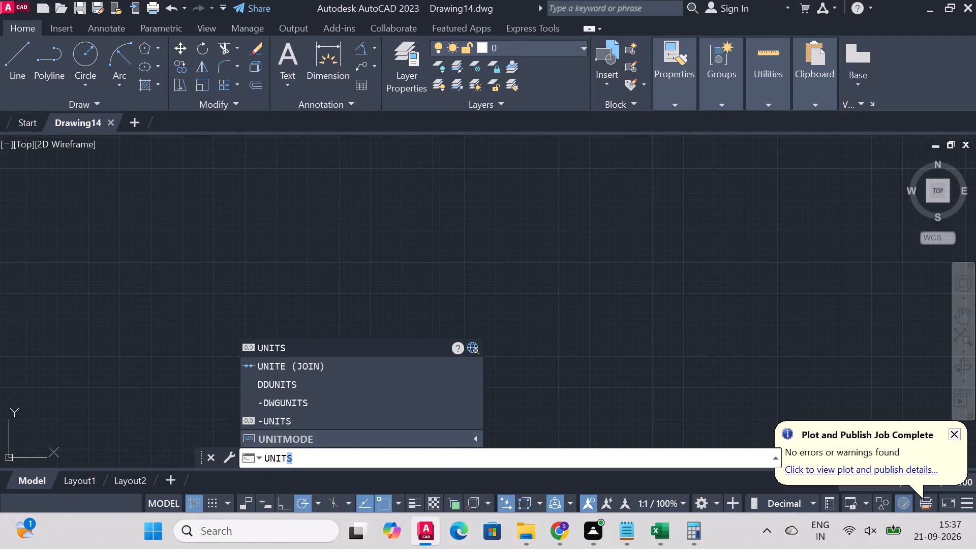
key("s")
key("Return")
key("Tab")
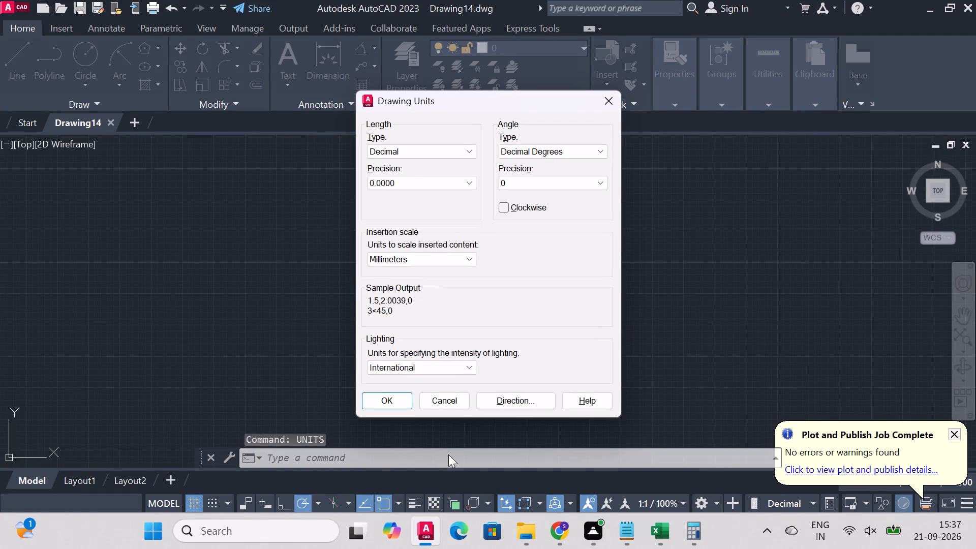
key("Up")
key("Up")
key("Up")
key("Up")
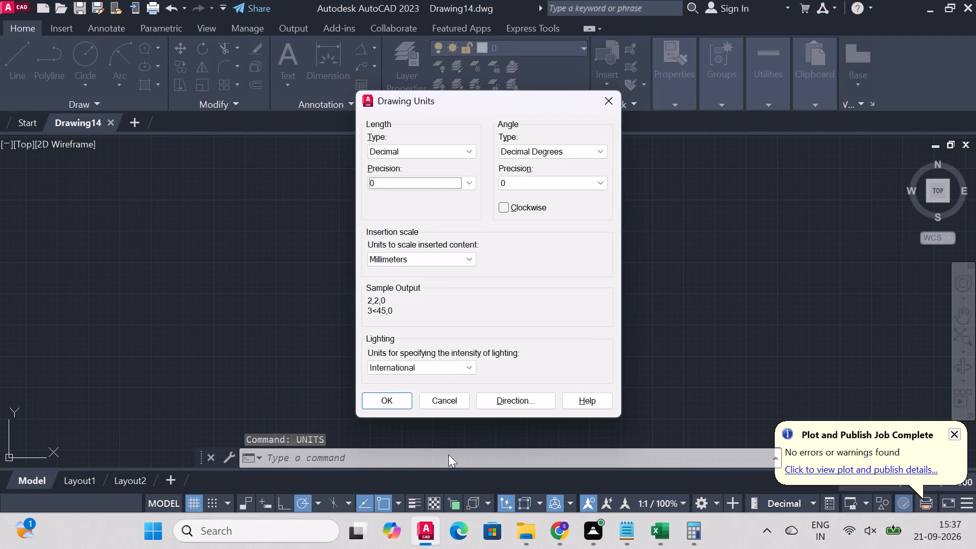
key("Return")
Set the model space limits from 0,0 to 100,100.
type("limits")
key("Return")
type("0,0")
key("Return")
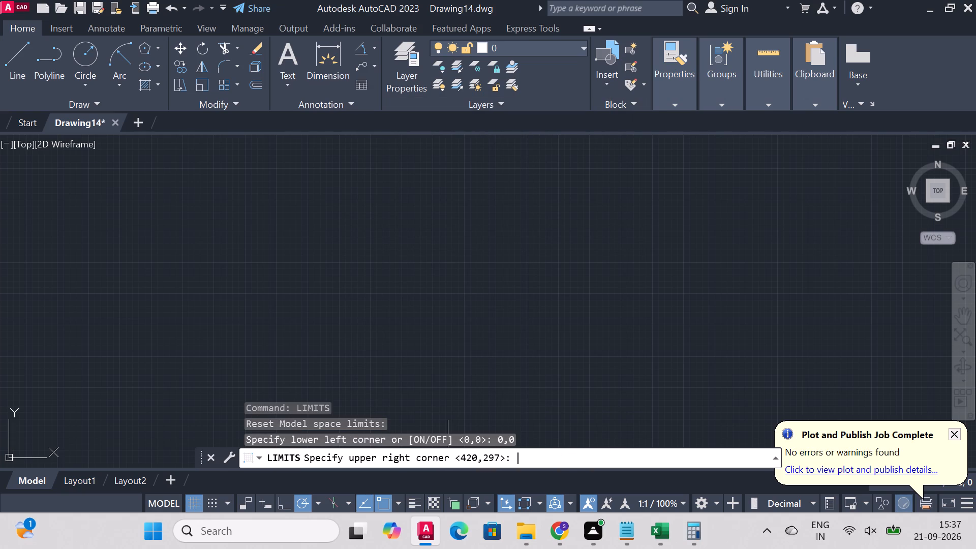
type("100,100")
key("Return")
Turn on command log recording with LOGFILEON.
type("log")
type("file")
type("on")
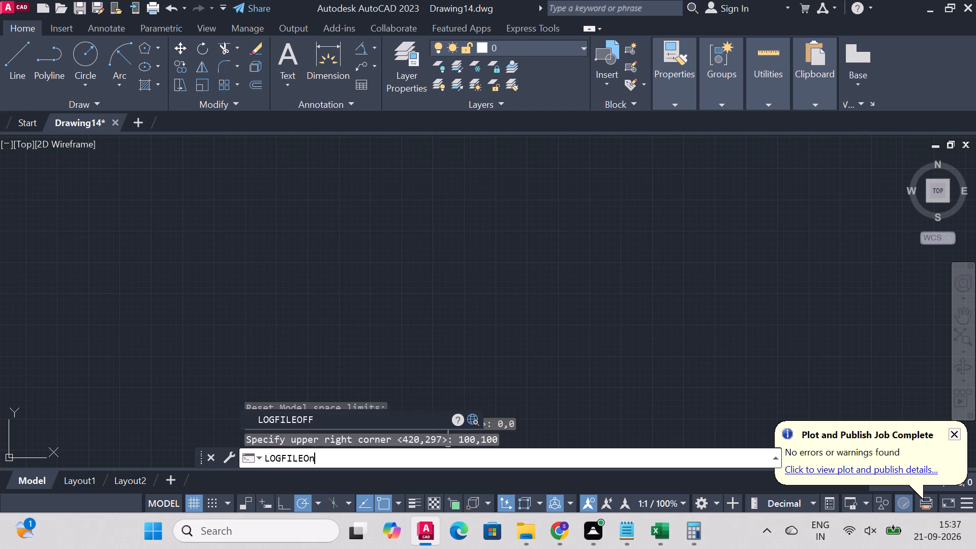
key("Return")
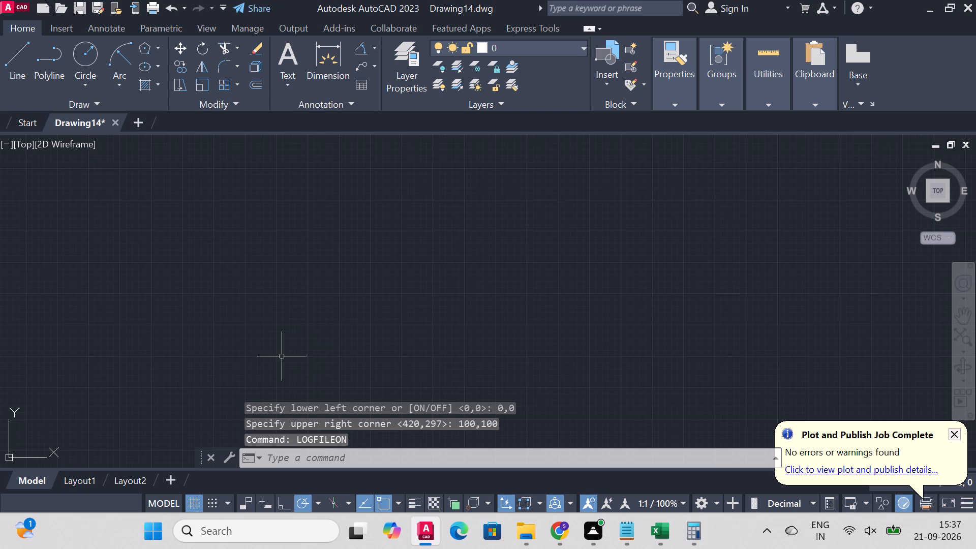
Draw a horizontal base line 146 long, above and to the right of the origin.
key("z")
key("Return")
key("a")
key("Return")
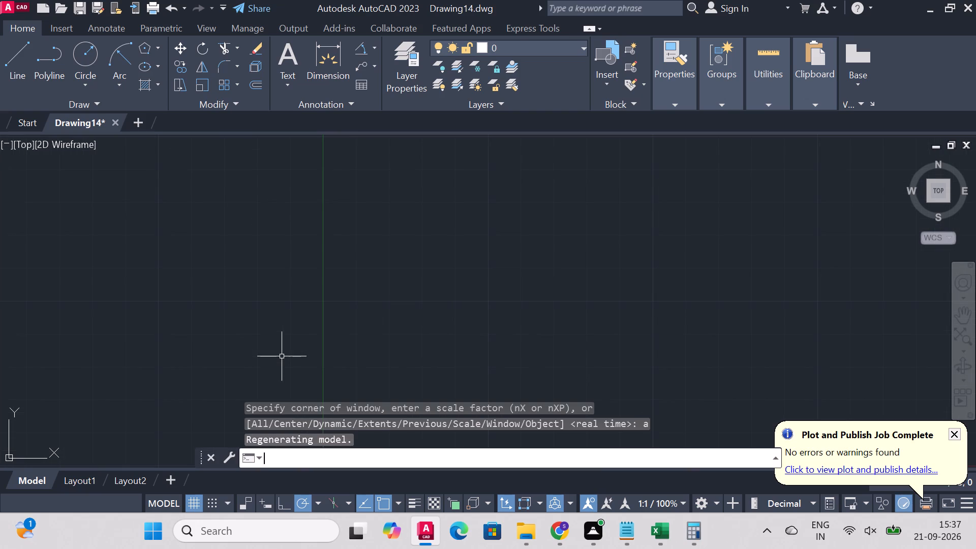
scroll(485, 332, "down", 2)
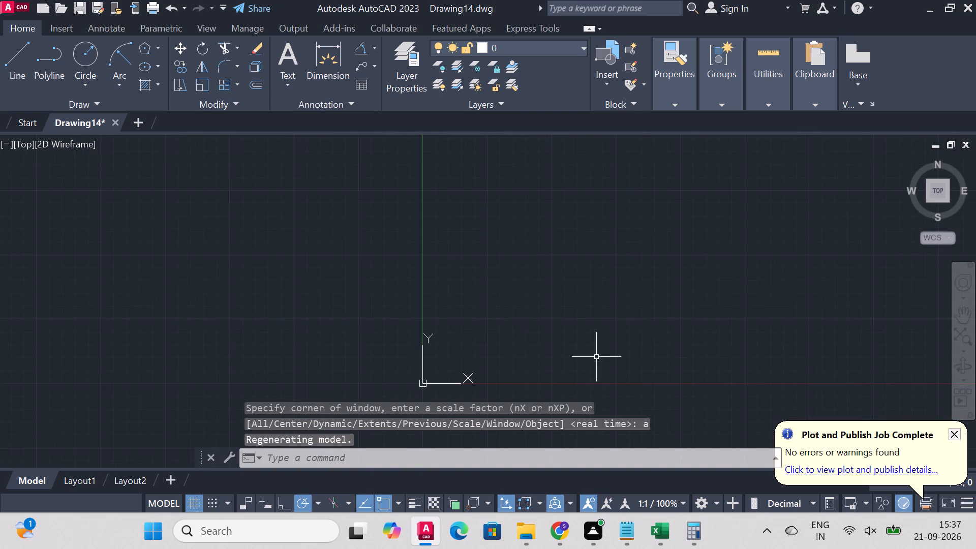
scroll(793, 341, "up", 2)
left_click(17, 58)
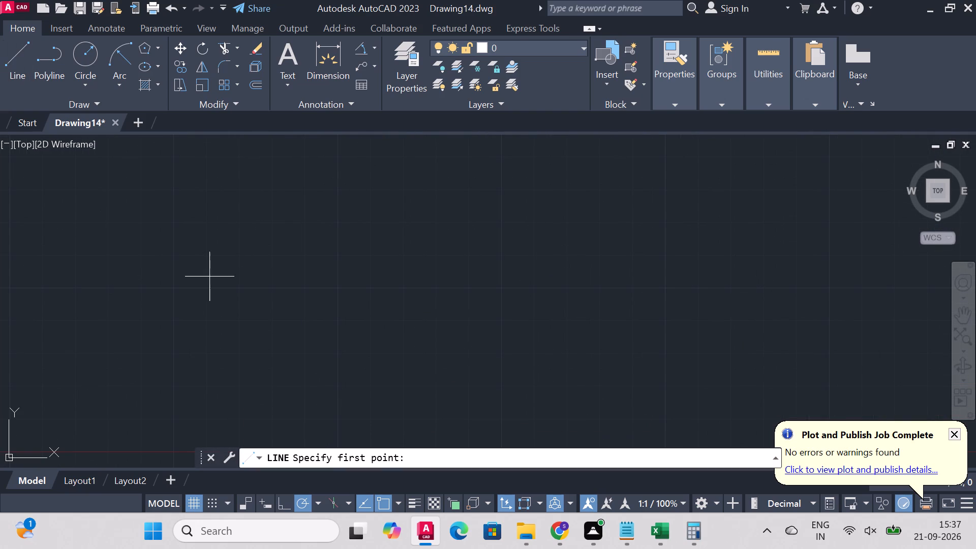
left_click(222, 319)
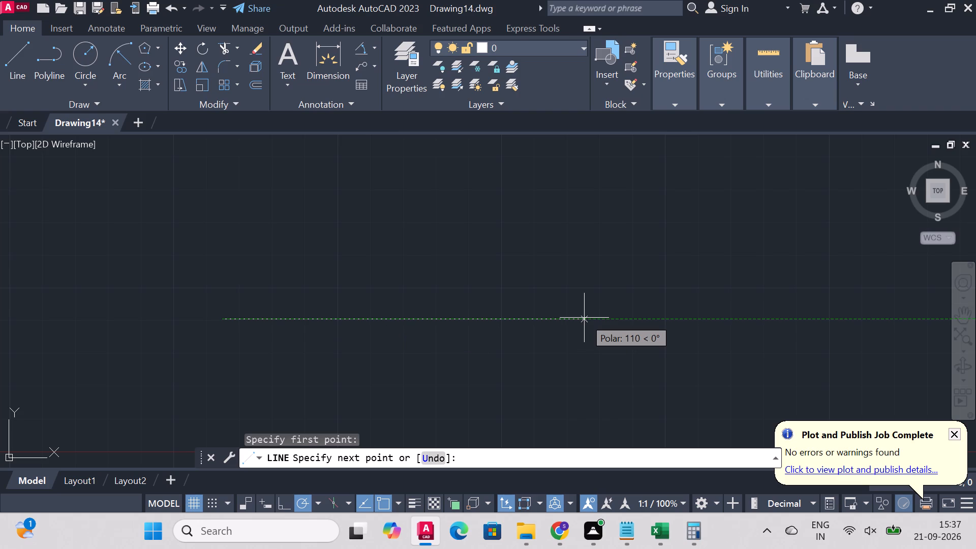
type("146")
key("Return")
scroll(637, 251, "down", 2)
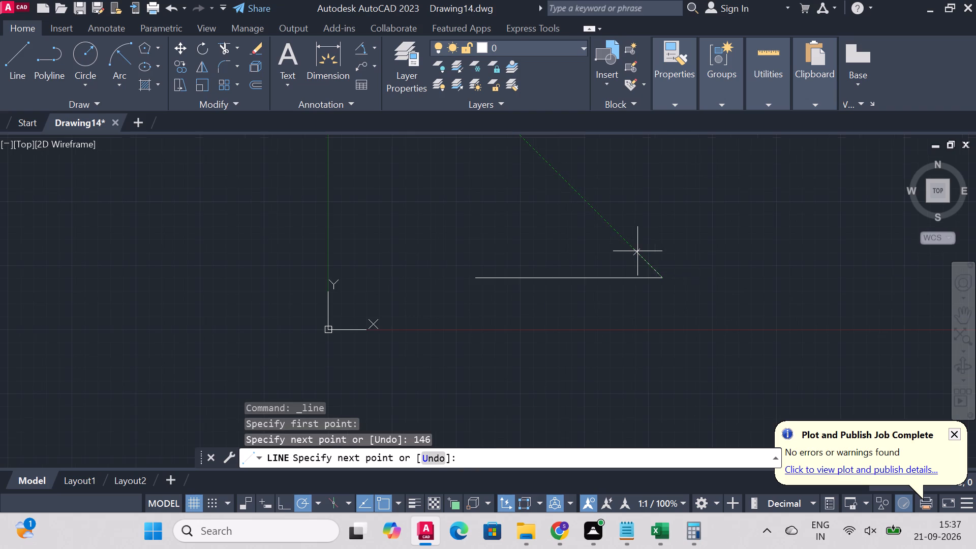
right_click(639, 249)
left_click(660, 257)
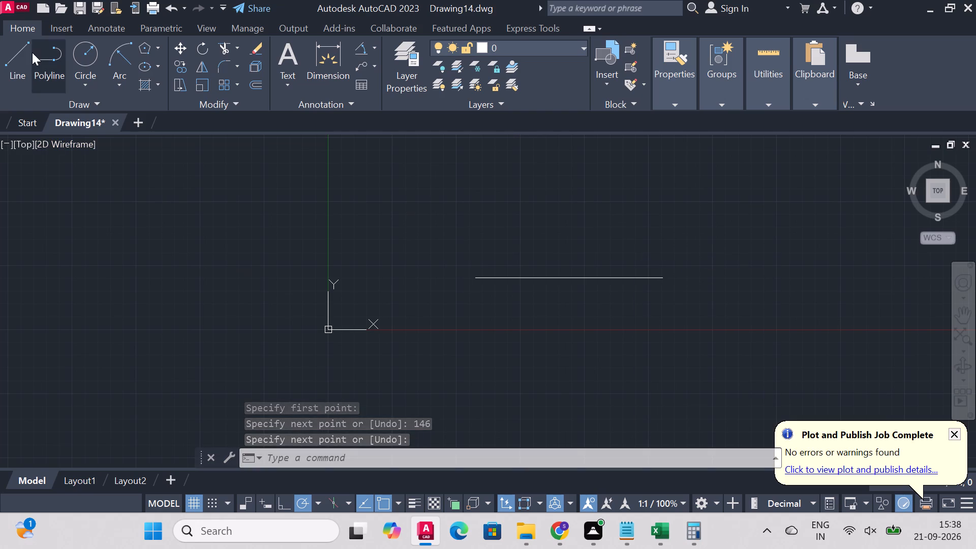
From the base line's left end, draw a line 73 along the base, continuing 146 vertically upward from there.
left_click(0, 58)
left_click(10, 56)
scroll(699, 226, "up", 1)
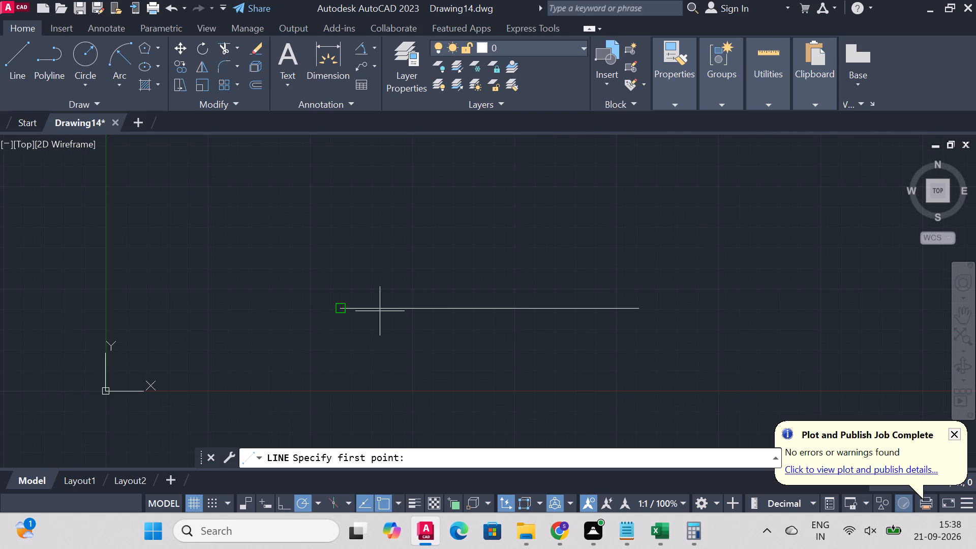
left_click(342, 308)
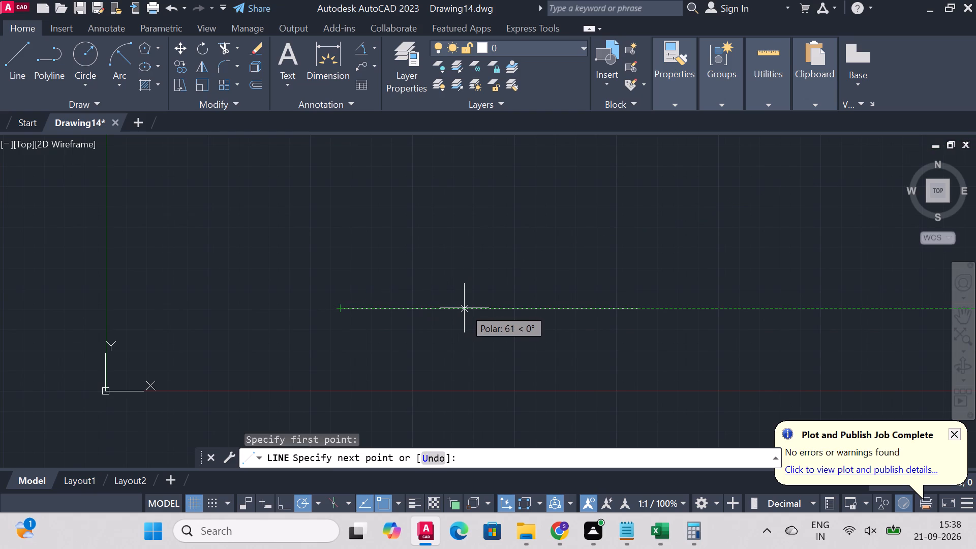
key("7")
key("3")
key("Return")
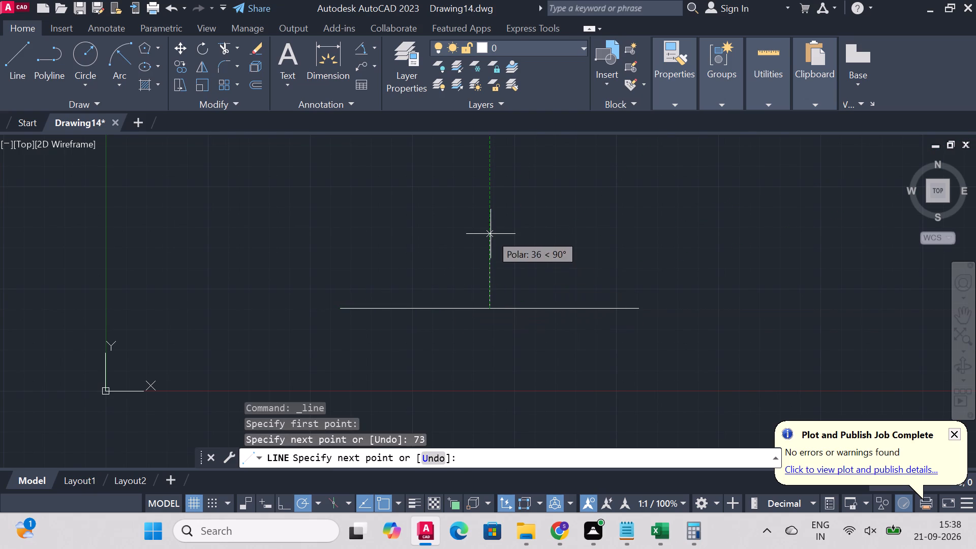
scroll(491, 234, "down", 4)
scroll(490, 187, "up", 2)
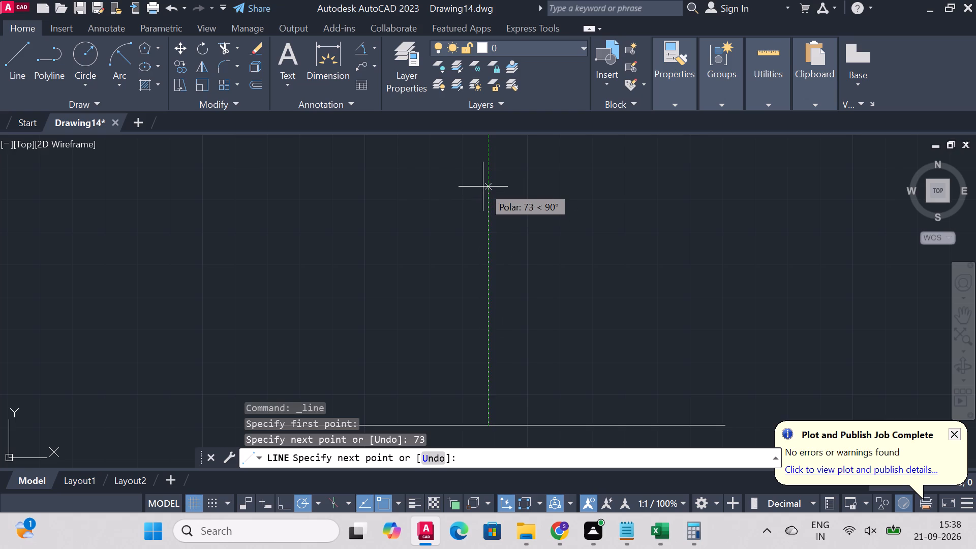
type("14")
key("6")
key("Return")
Continue from the top of the vertical line with a sloping line to the base's left end.
scroll(600, 269, "down", 4)
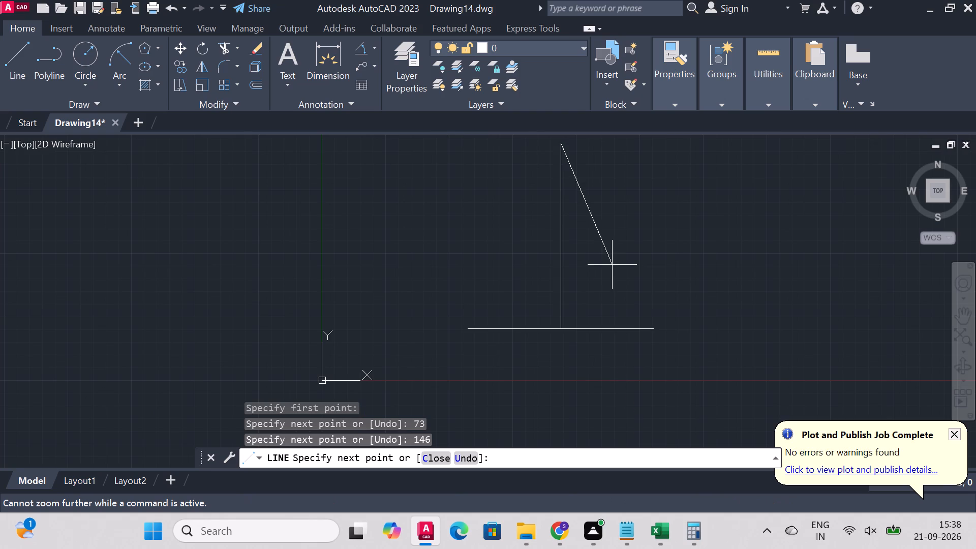
left_click(472, 327)
right_click(470, 328)
left_click(530, 133)
Draw a sloping line from the apex to the base line's right end.
scroll(681, 294, "down", 2)
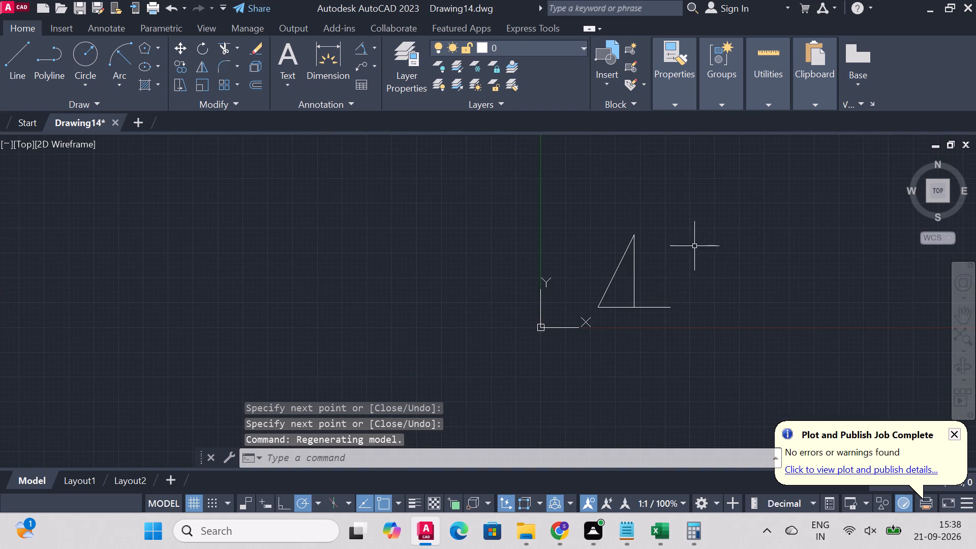
scroll(696, 238, "up", 1)
left_click(9, 48)
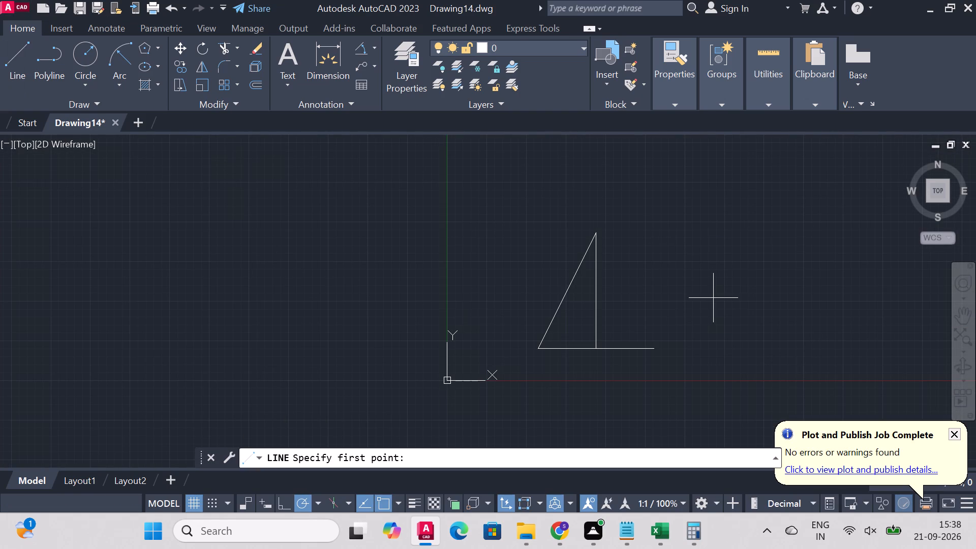
left_click(596, 235)
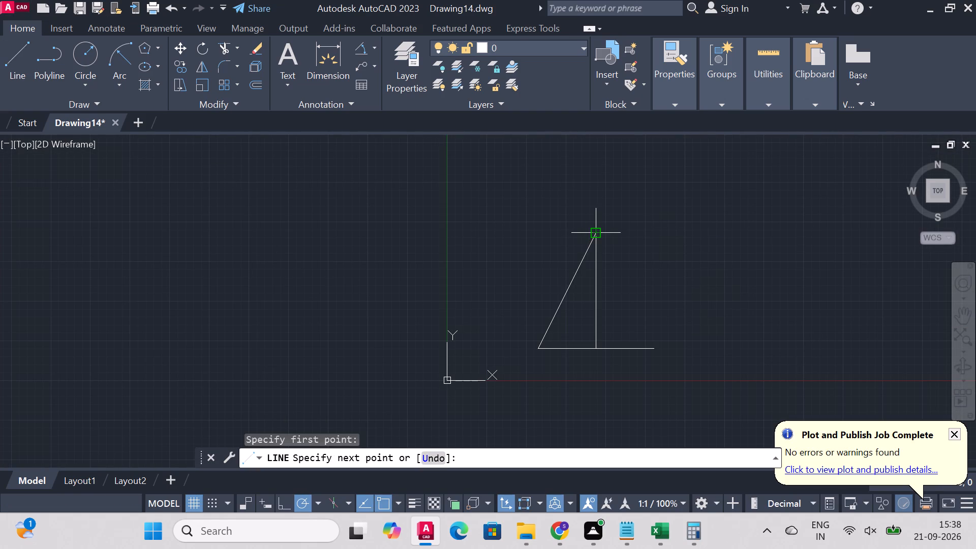
left_click(654, 351)
right_click(654, 351)
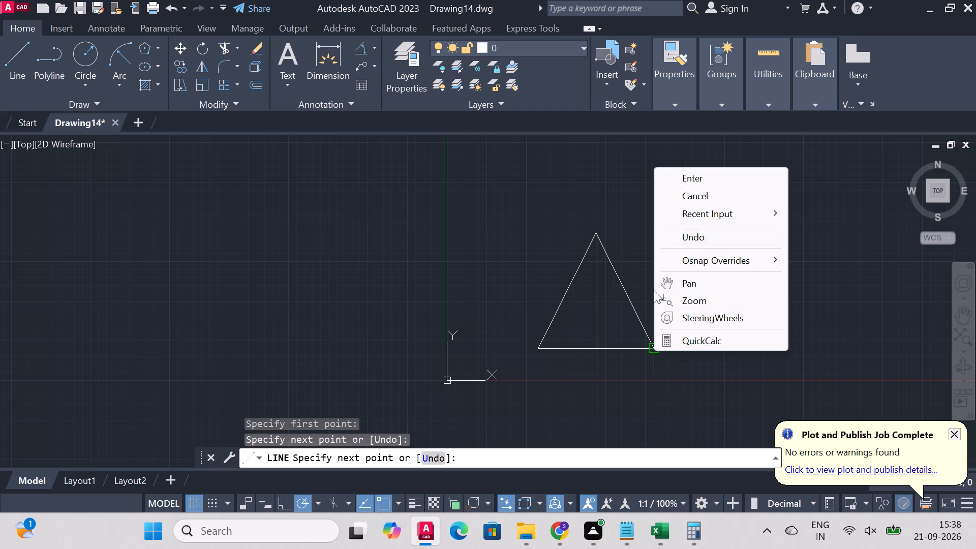
left_click(680, 177)
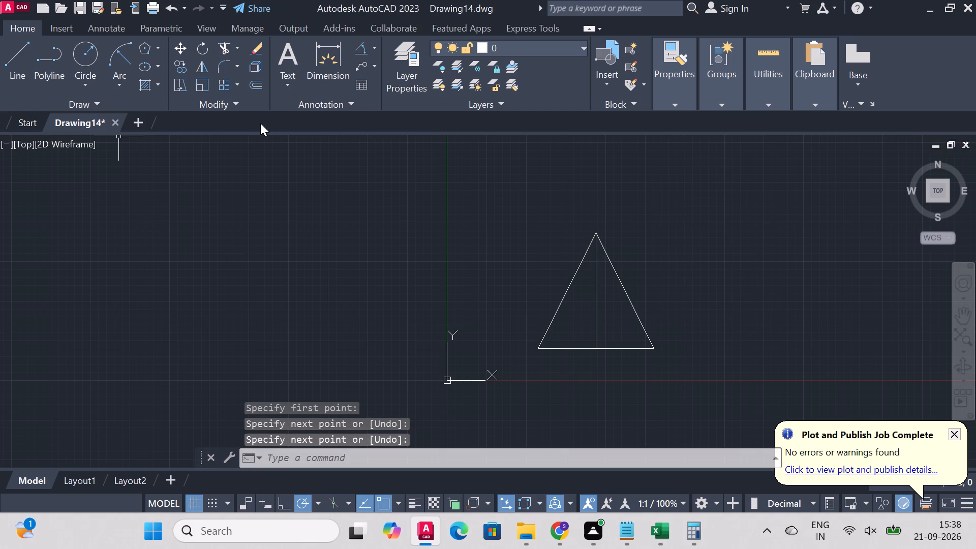
Trim the overlapping line segment on the left half of the triangle's base.
left_click(217, 48)
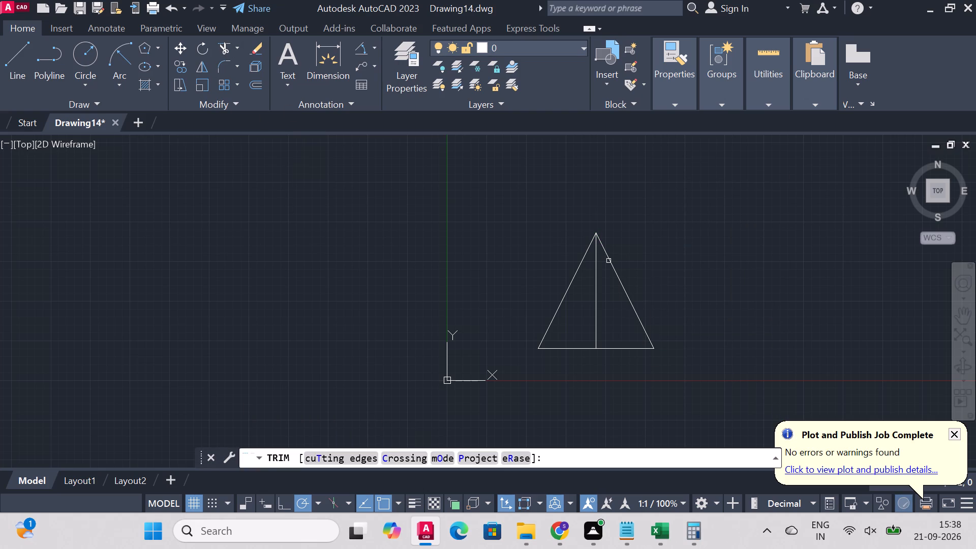
scroll(664, 377, "up", 2)
left_click(444, 307)
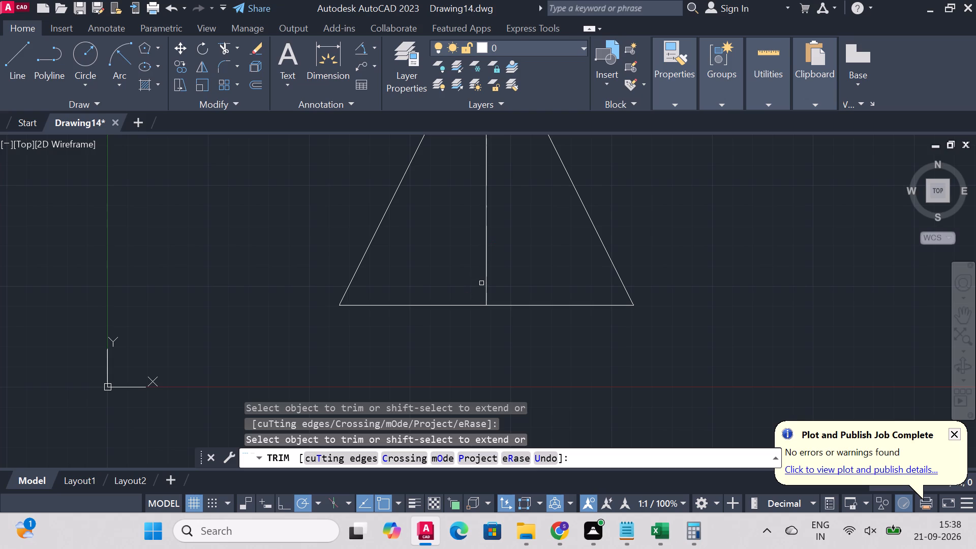
scroll(728, 225, "down", 2)
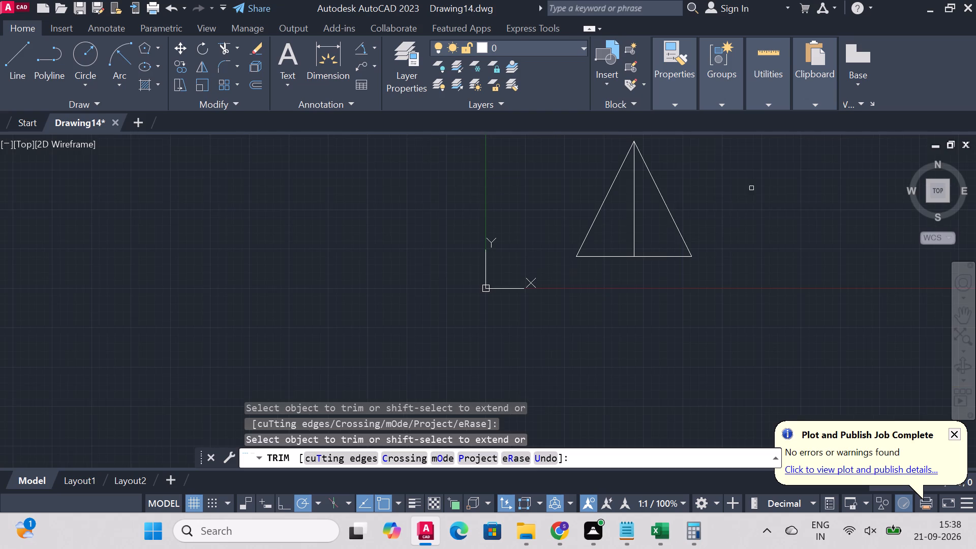
scroll(752, 182, "up", 1)
scroll(752, 182, "down", 3)
scroll(748, 182, "up", 1)
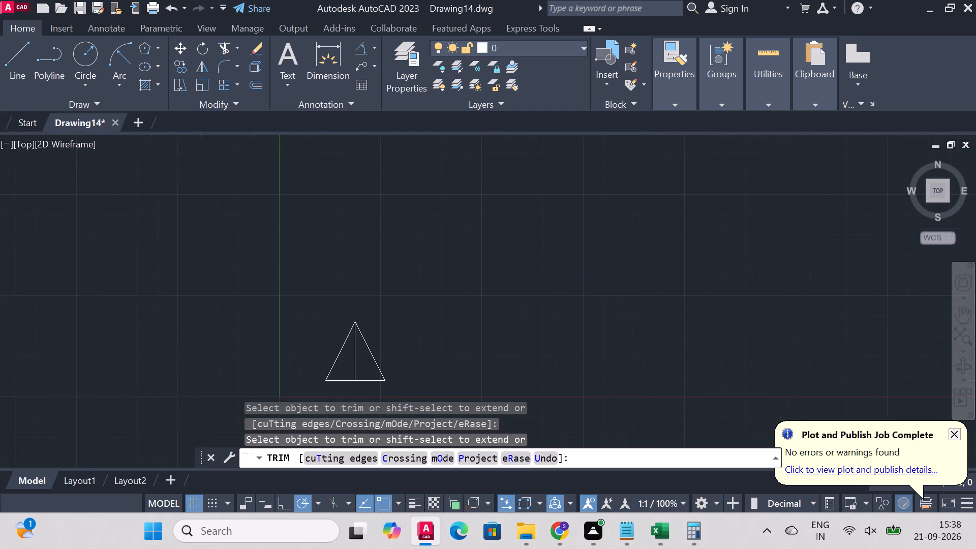
scroll(461, 340, "down", 2)
scroll(416, 289, "down", 1)
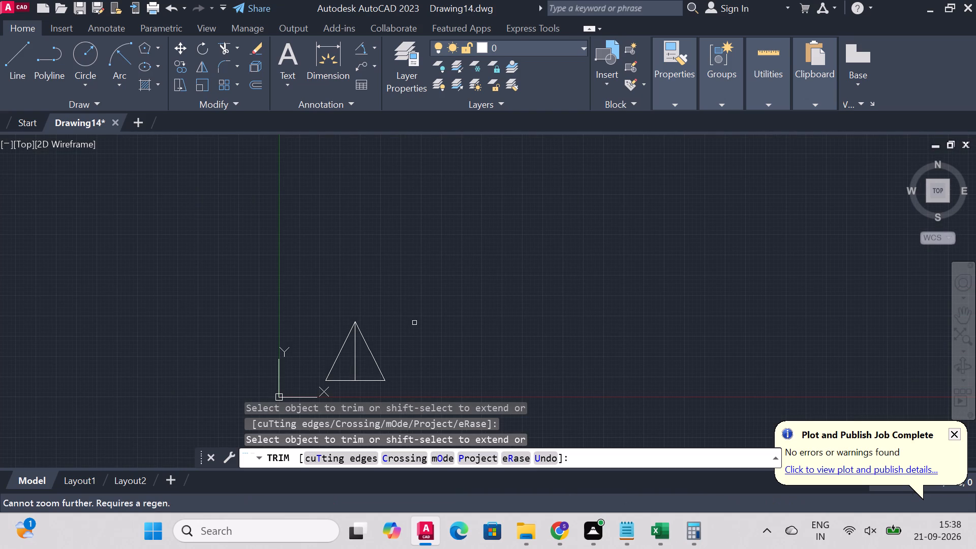
scroll(439, 285, "down", 2)
scroll(427, 397, "up", 2)
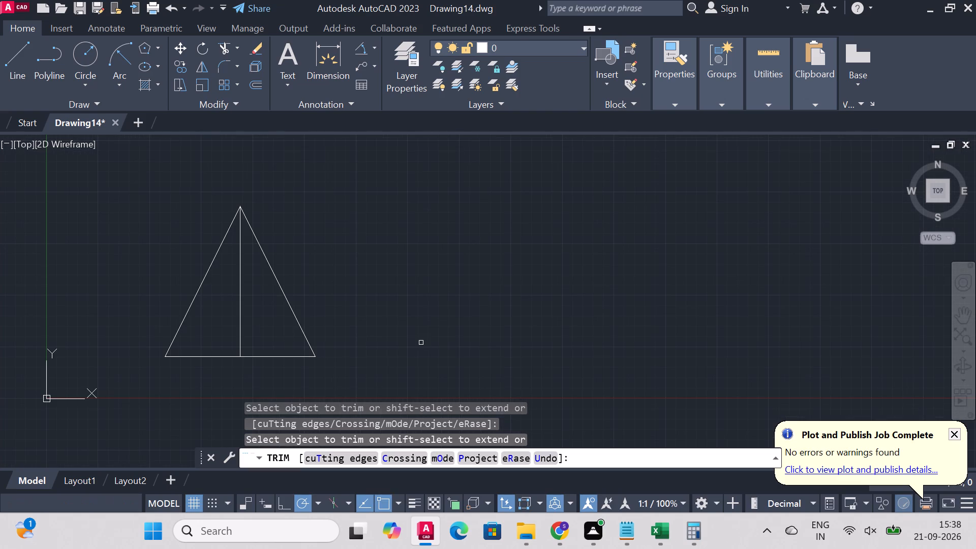
right_click(438, 291)
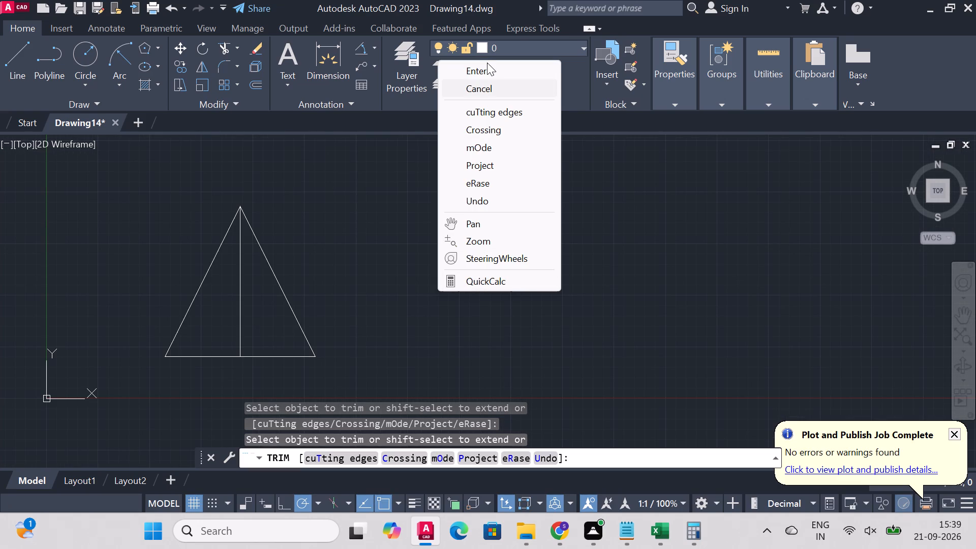
left_click(487, 63)
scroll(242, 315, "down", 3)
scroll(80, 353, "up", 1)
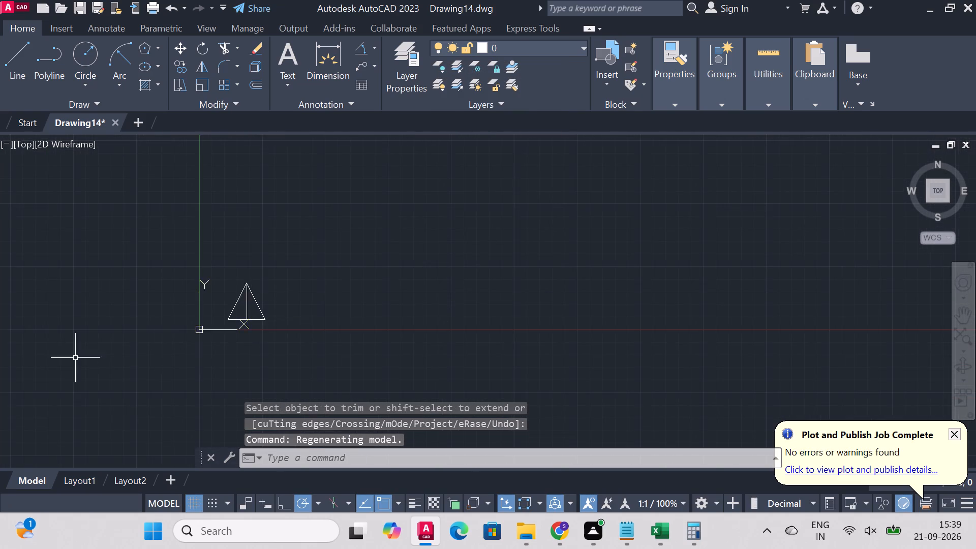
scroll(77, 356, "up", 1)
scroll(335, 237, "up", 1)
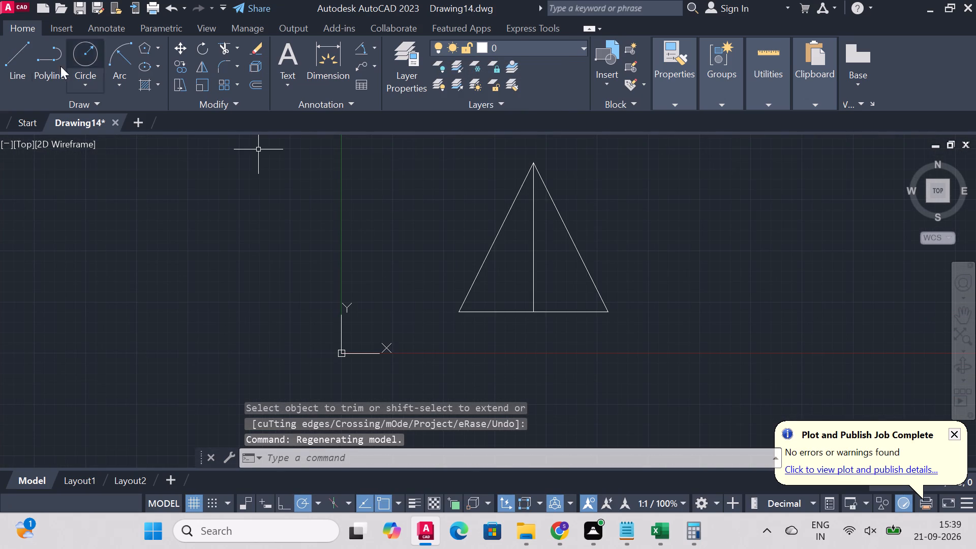
Draw a line 73 long vertically upward from the base's midpoint along the triangle's centre line.
left_click(11, 68)
scroll(522, 309, "up", 1)
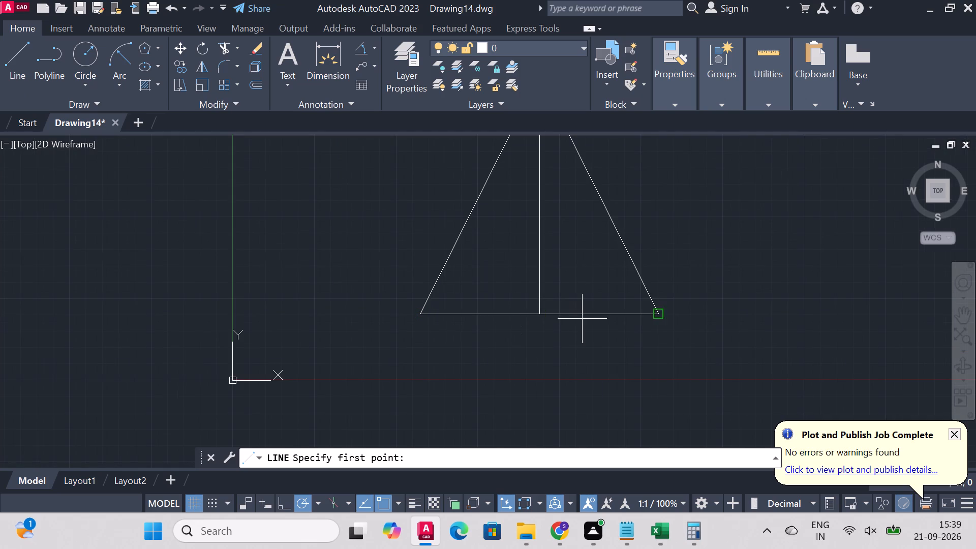
left_click(542, 314)
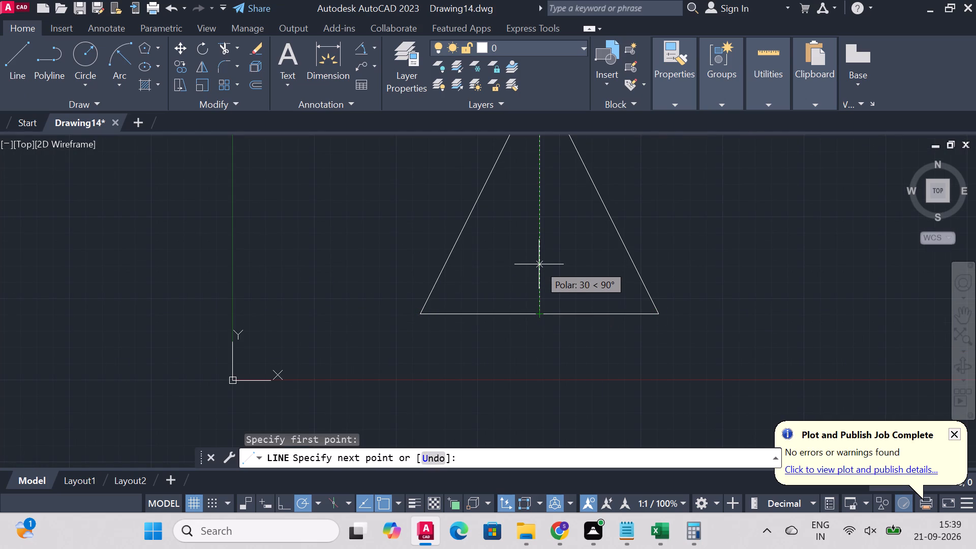
type("73")
key("Return")
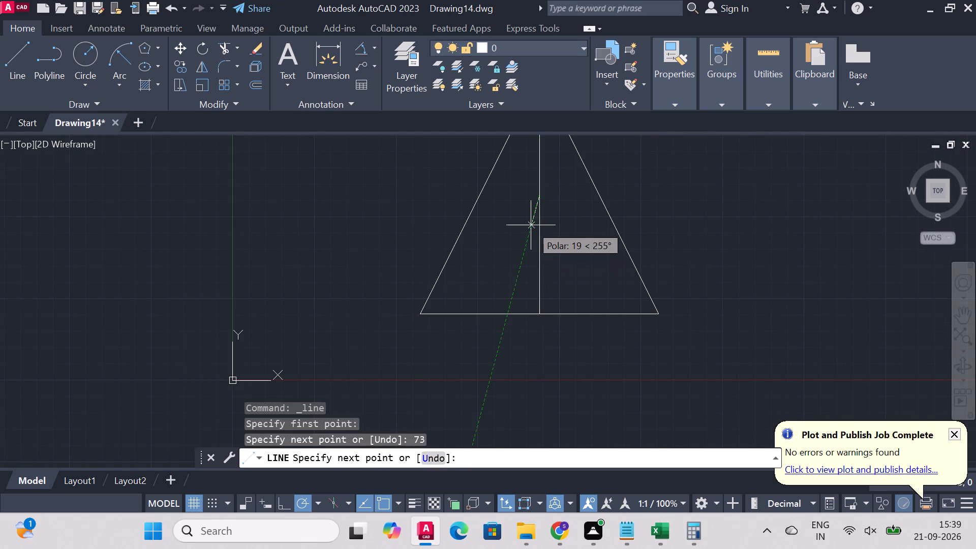
scroll(535, 193, "down", 2)
scroll(538, 168, "up", 2)
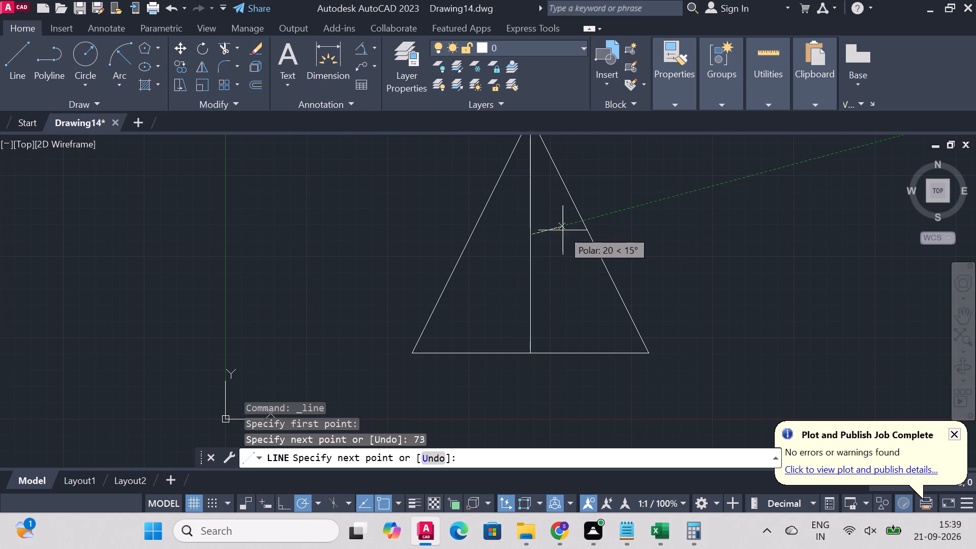
right_click(539, 239)
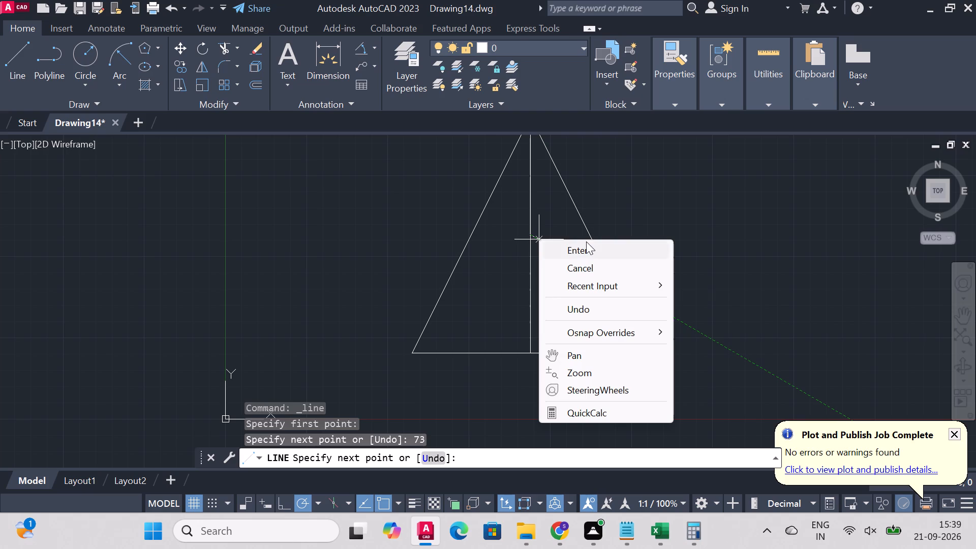
left_click(582, 246)
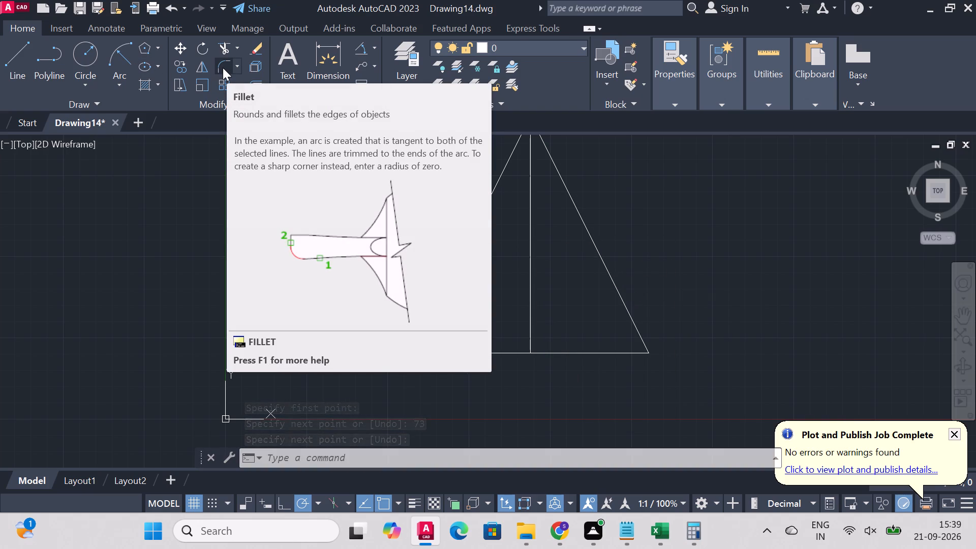
Draw a circle of diameter 48 centred on the upper end of the 73-long vertical line.
left_click(83, 53)
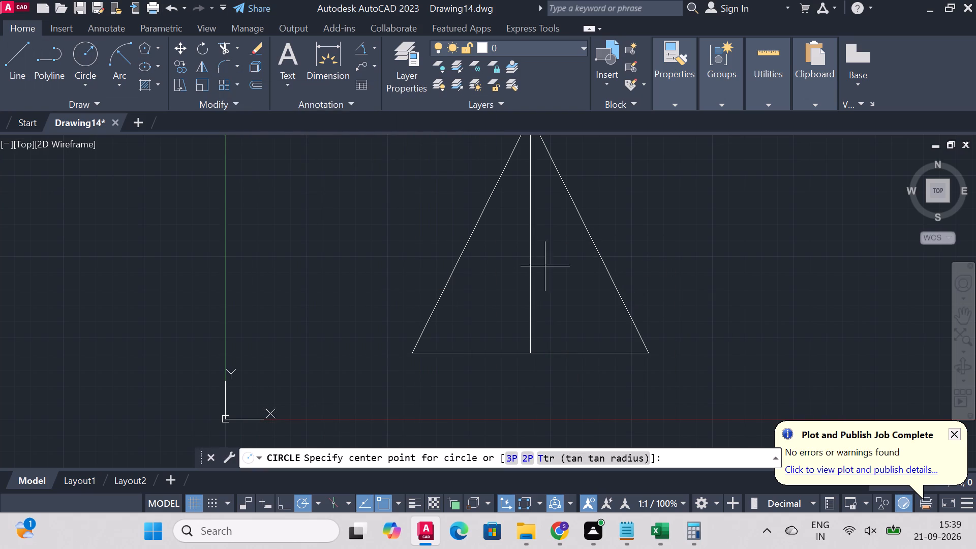
left_click(531, 234)
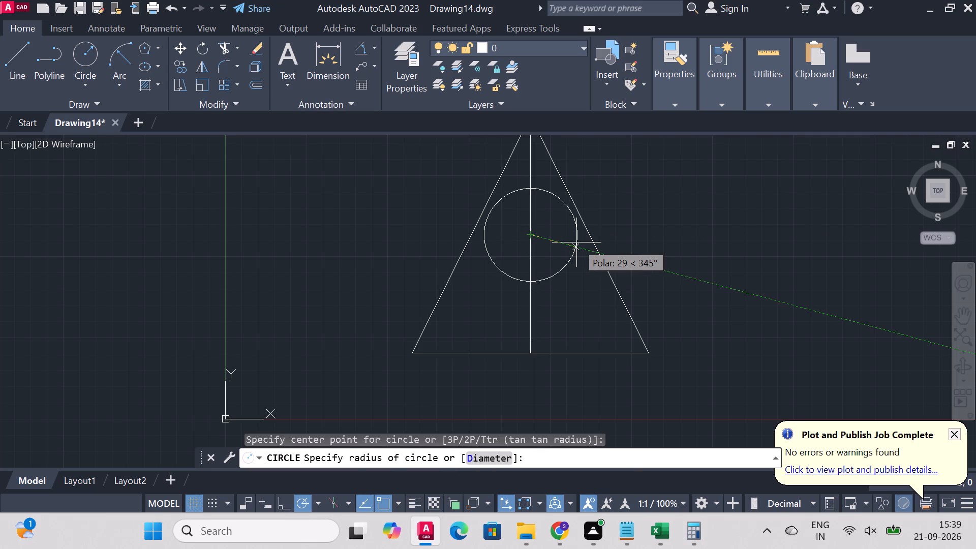
key("d")
key("Return")
type("48")
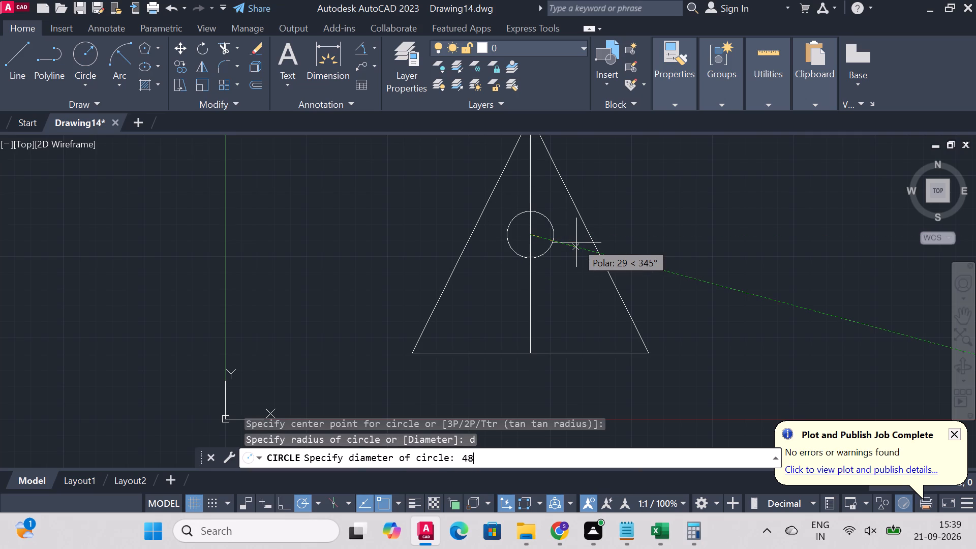
key("Return")
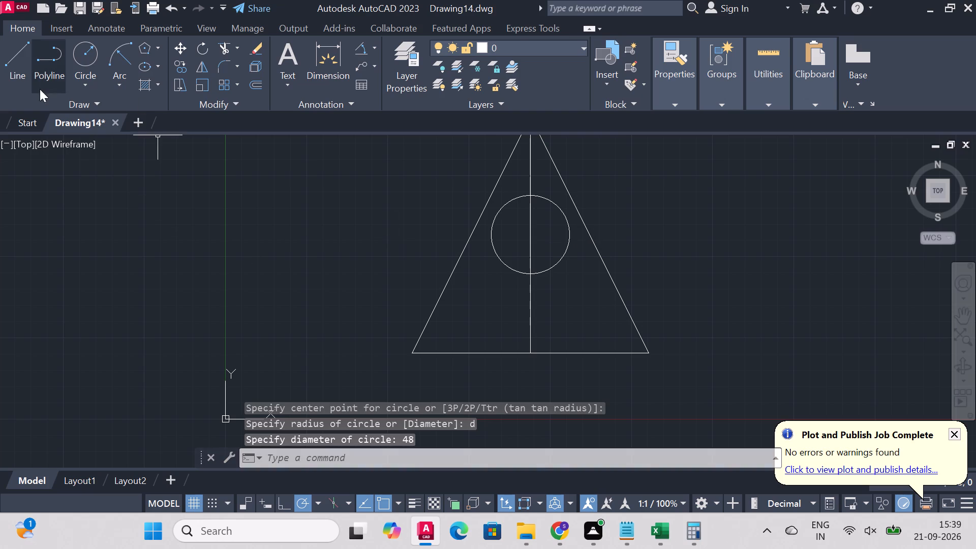
Draw a concentric circle of radius 42 around the diameter 48 circle's centre.
left_click(74, 60)
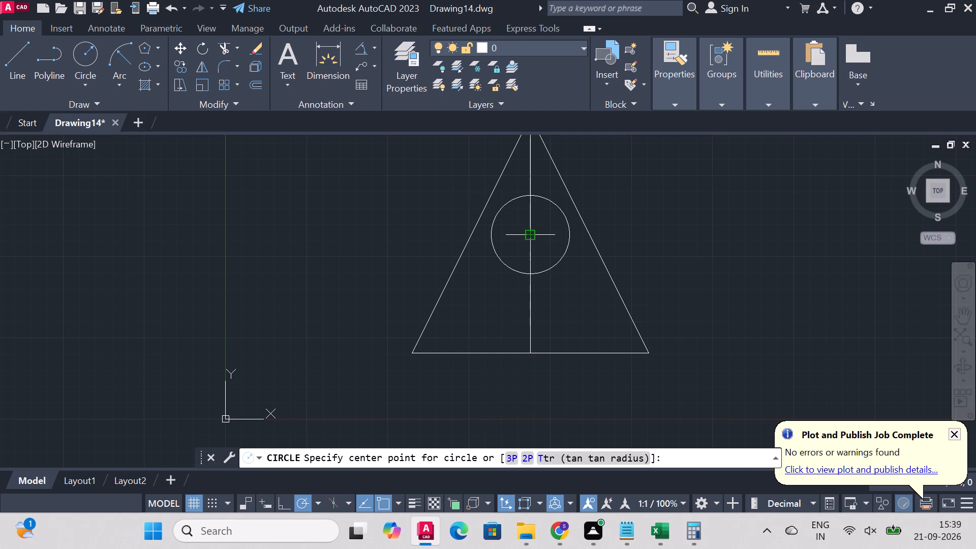
left_click(531, 234)
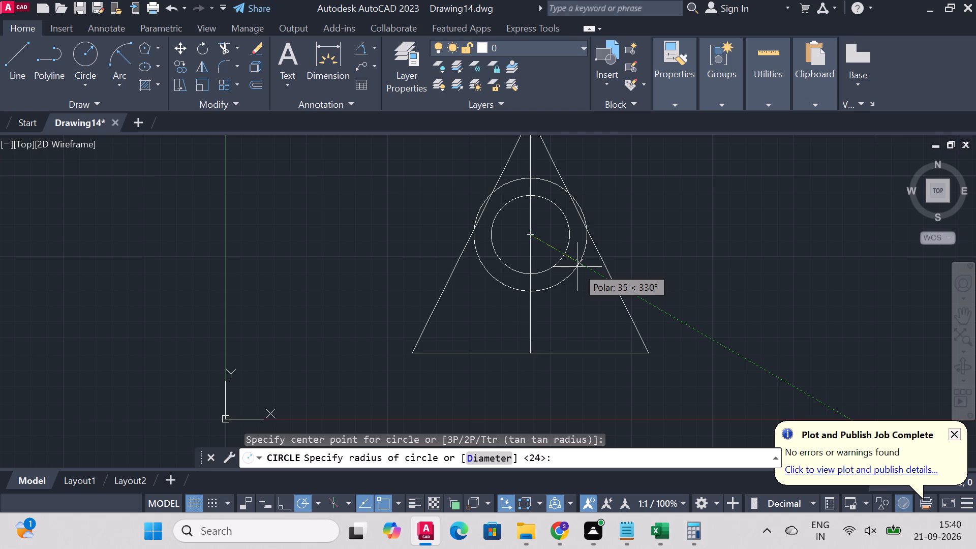
type("42")
key("Return")
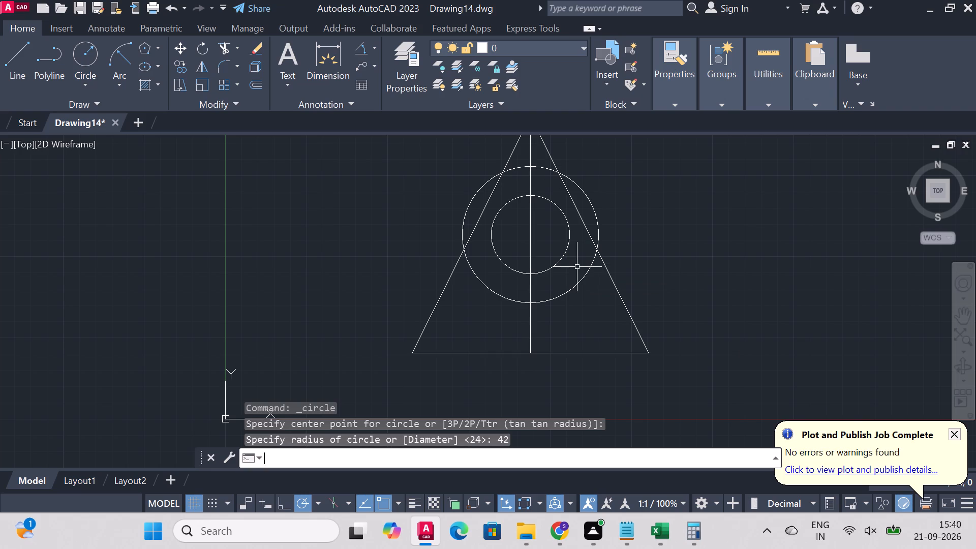
Draw a third concentric circle of radius 51 from the same centre point.
left_click(96, 70)
left_click(79, 50)
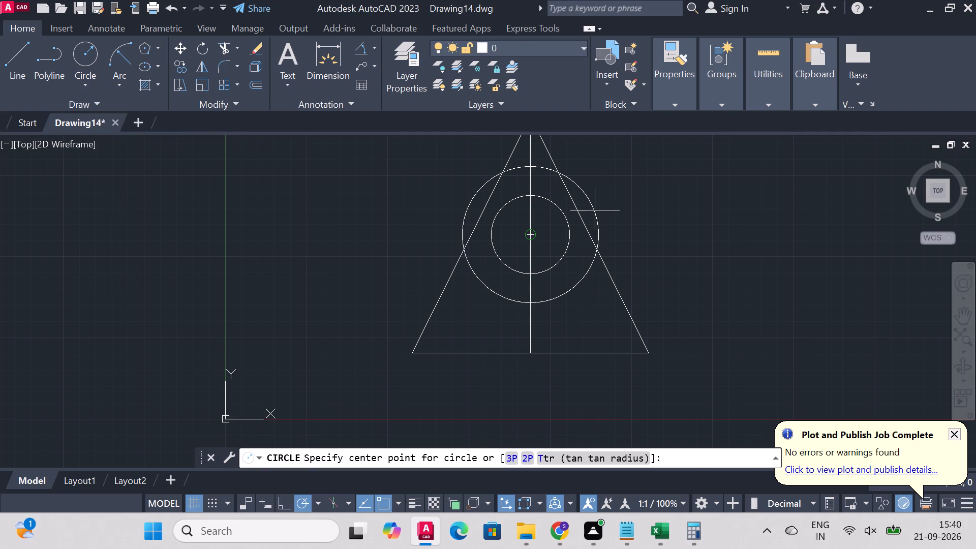
left_click(528, 236)
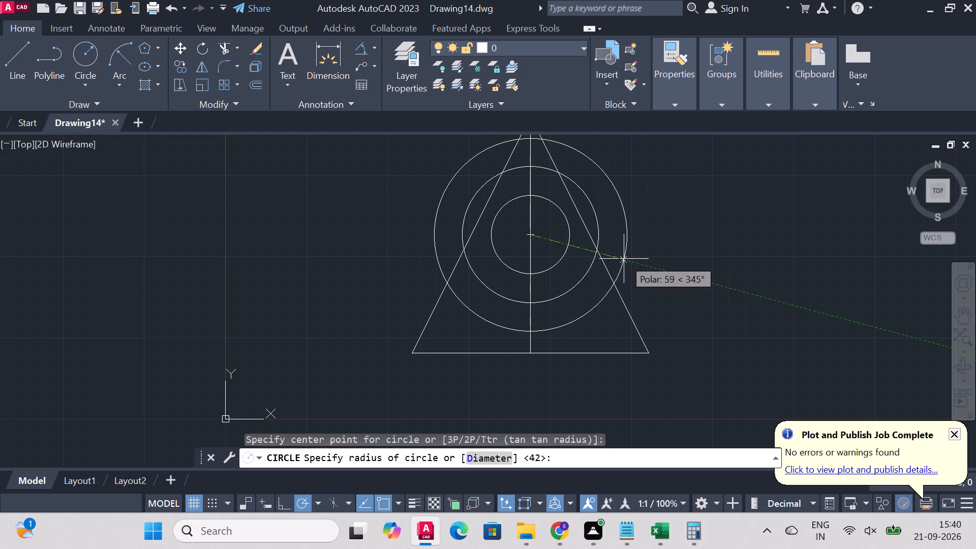
key("r")
key("Return")
key("5")
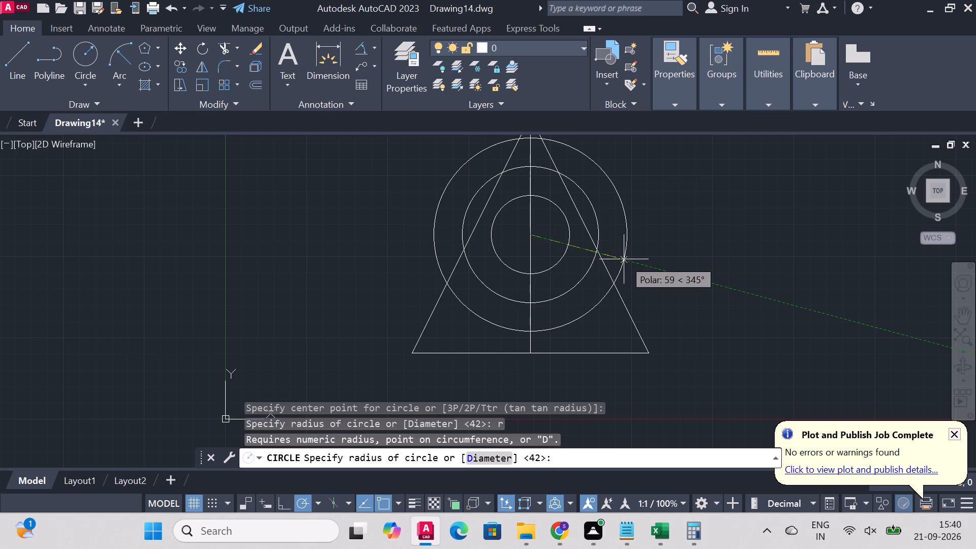
key("1")
key("Return")
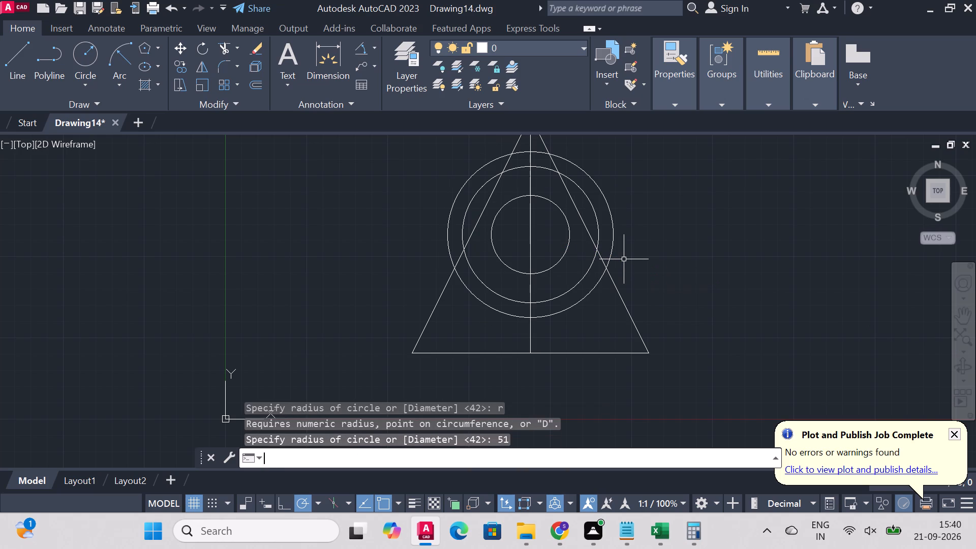
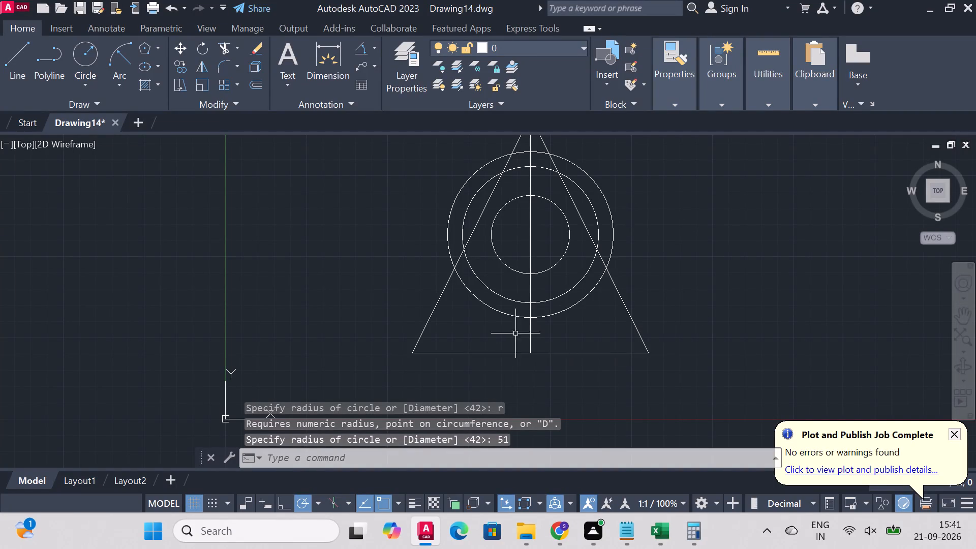
Draw a horizontal line from the concentric circles' centre to the right quadrant of the radius 51 circle.
left_click(32, 62)
left_click(9, 57)
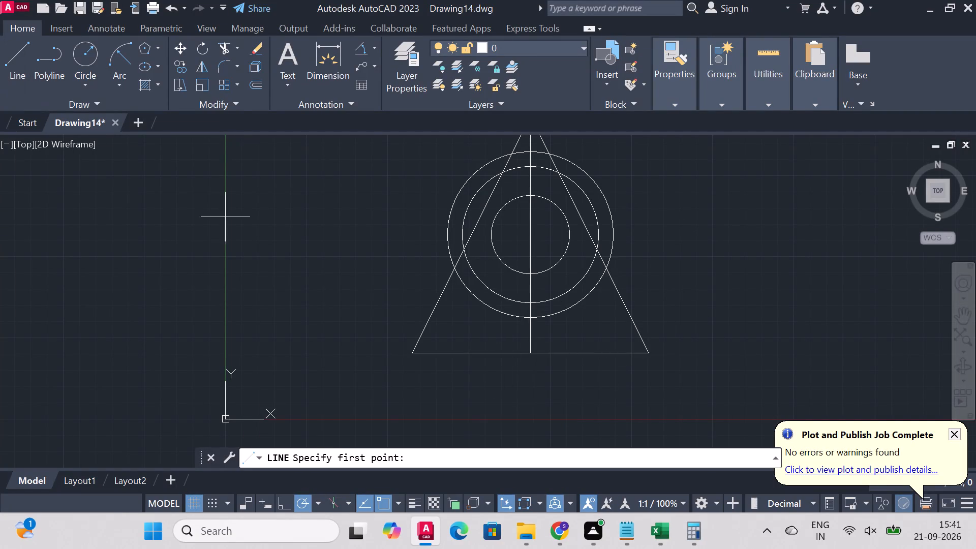
left_click(533, 237)
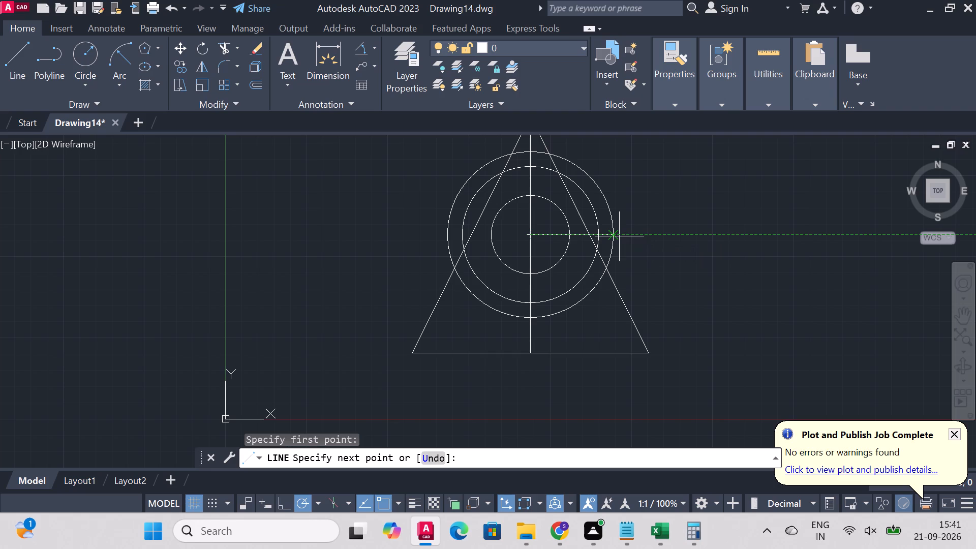
left_click(613, 236)
right_click(607, 240)
left_click(634, 248)
Draw a horizontal line from the concentric circles' centre to the left quadrant of the radius 51 circle.
right_click(651, 229)
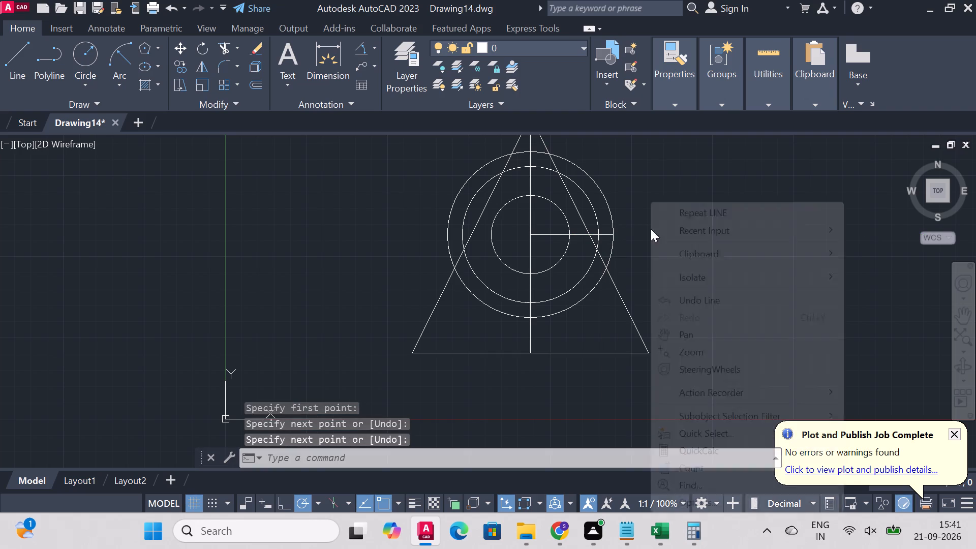
left_click(675, 217)
left_click(530, 237)
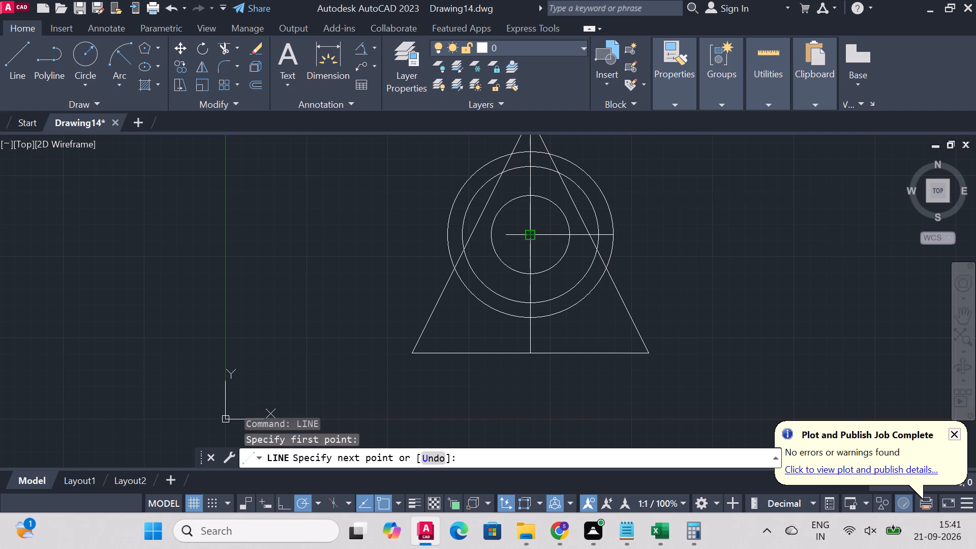
left_click(446, 231)
right_click(446, 231)
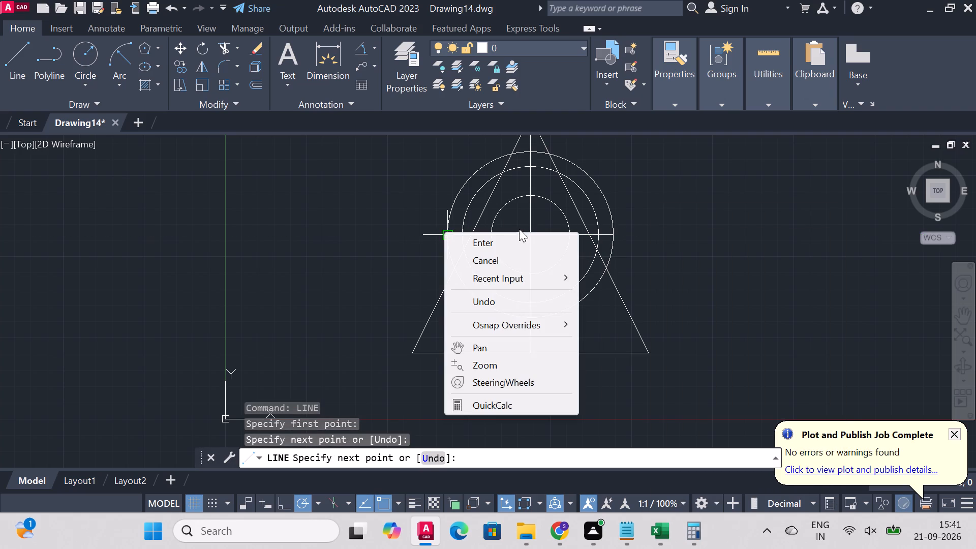
left_click(516, 235)
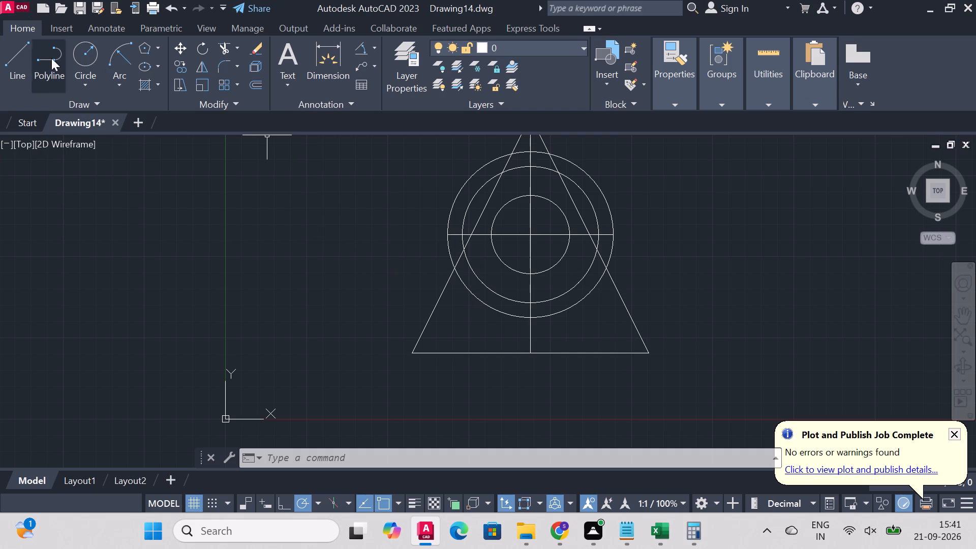
Draw a line from the circles' centre up to the right at about 30 degrees, ending just beyond the radius 51 circle.
left_click(13, 57)
left_click(533, 236)
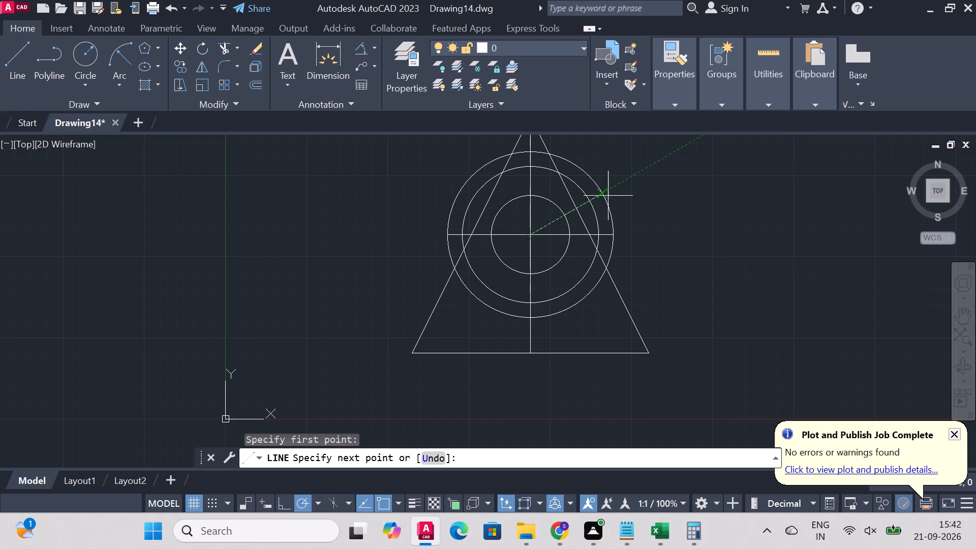
left_click(614, 191)
right_click(614, 191)
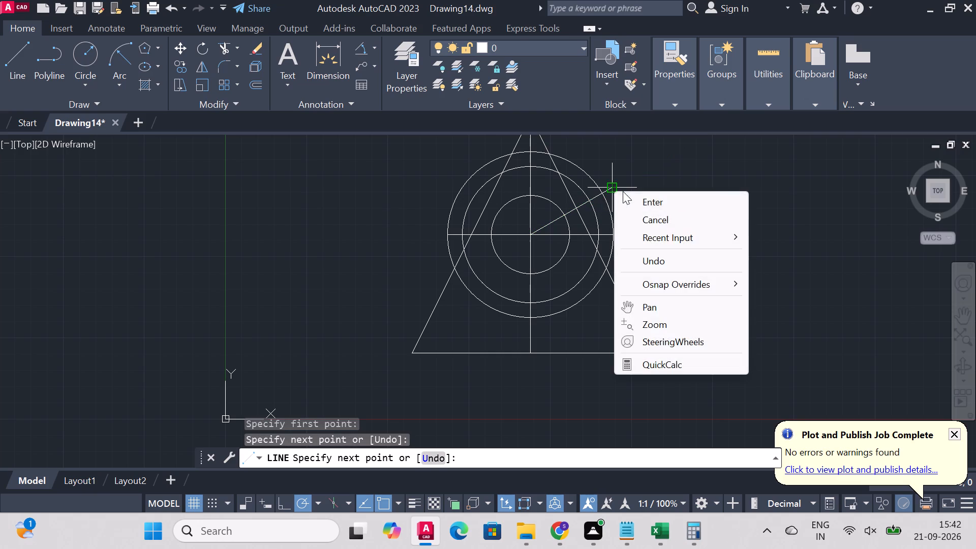
left_click(643, 201)
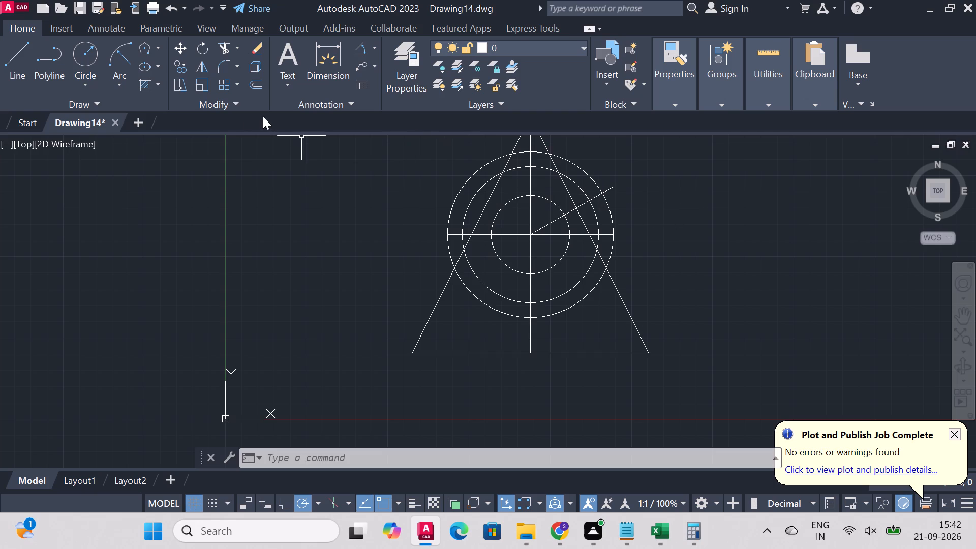
Draw a circle of radius 5 centred where the inclined line crosses the radius 42 circle.
left_click(80, 54)
scroll(666, 195, "up", 1)
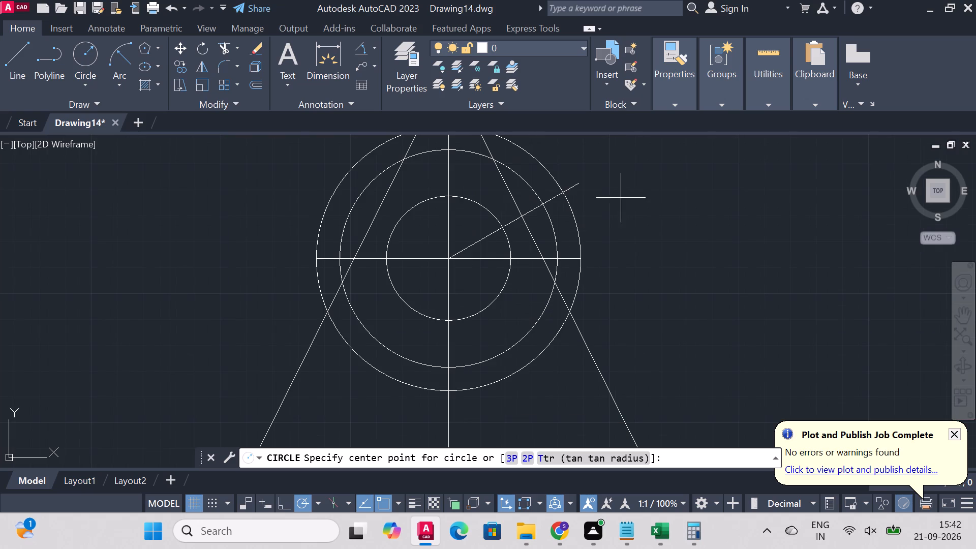
left_click(540, 204)
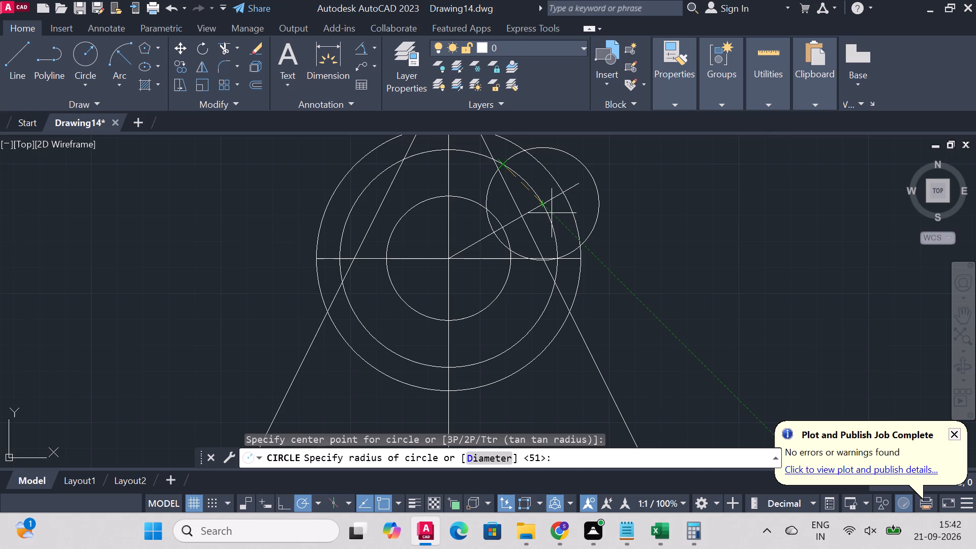
key("r")
key("Return")
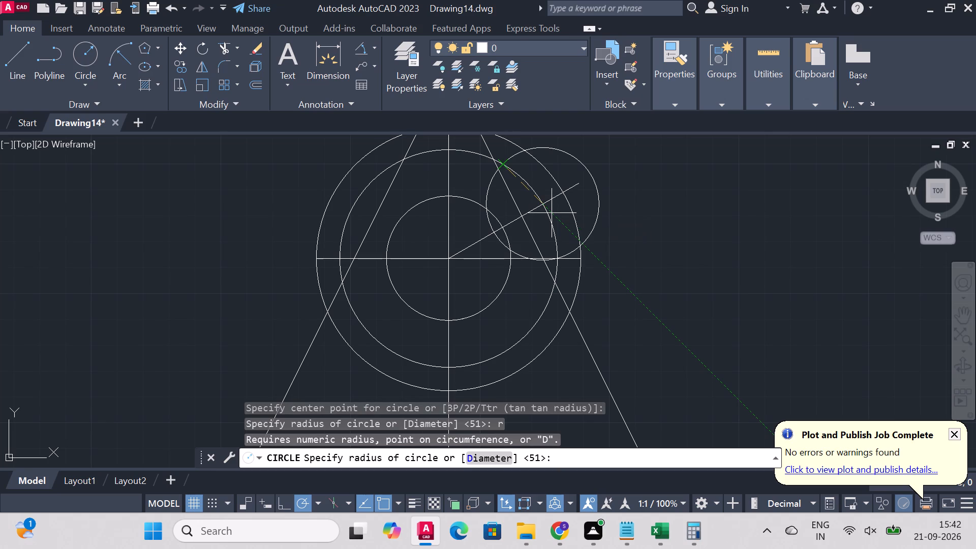
key("5")
key("Return")
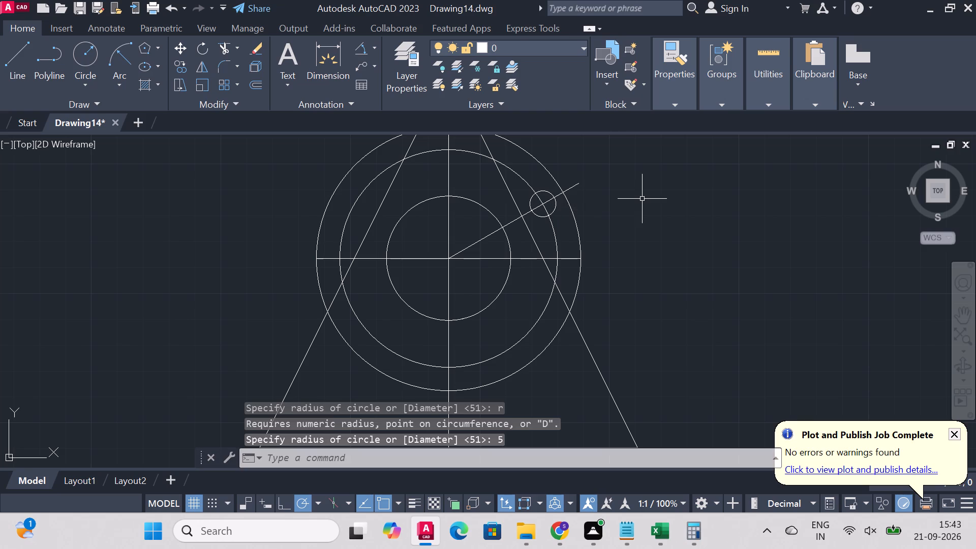
Copy the radius 5 circle from its centre to the top intersection of the radius 42 circle and the vertical centre line.
scroll(548, 182, "down", 1)
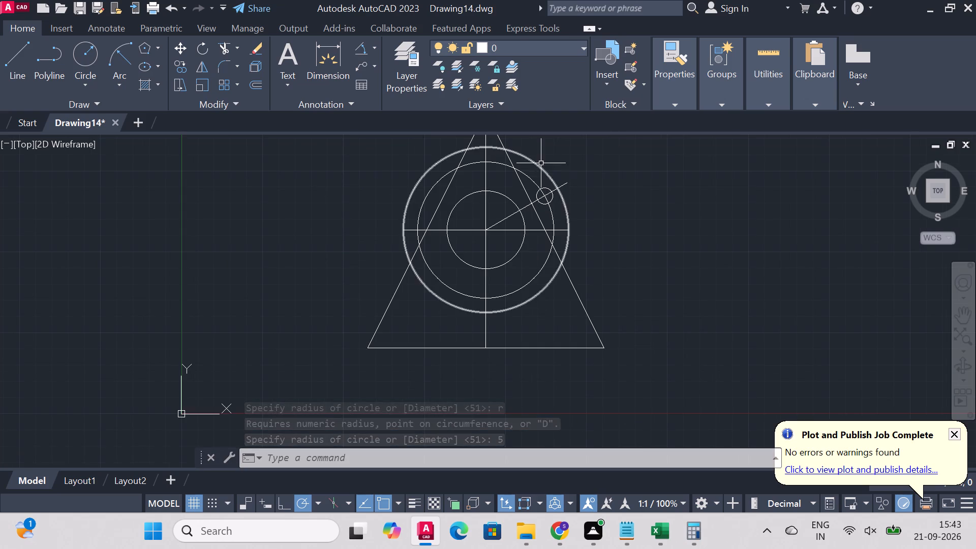
scroll(539, 160, "down", 3)
scroll(541, 159, "up", 3)
scroll(541, 157, "down", 4)
scroll(540, 141, "up", 3)
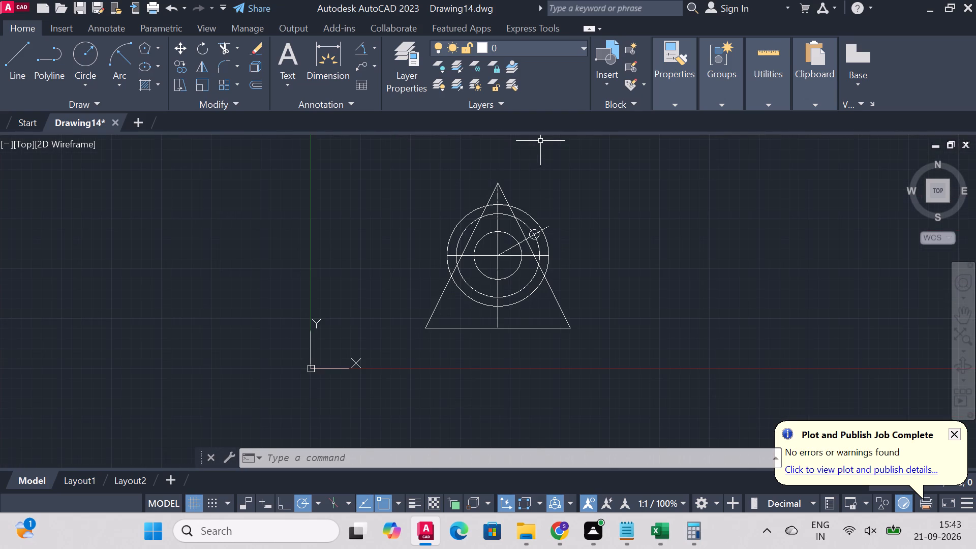
scroll(540, 141, "up", 2)
scroll(472, 234, "down", 1)
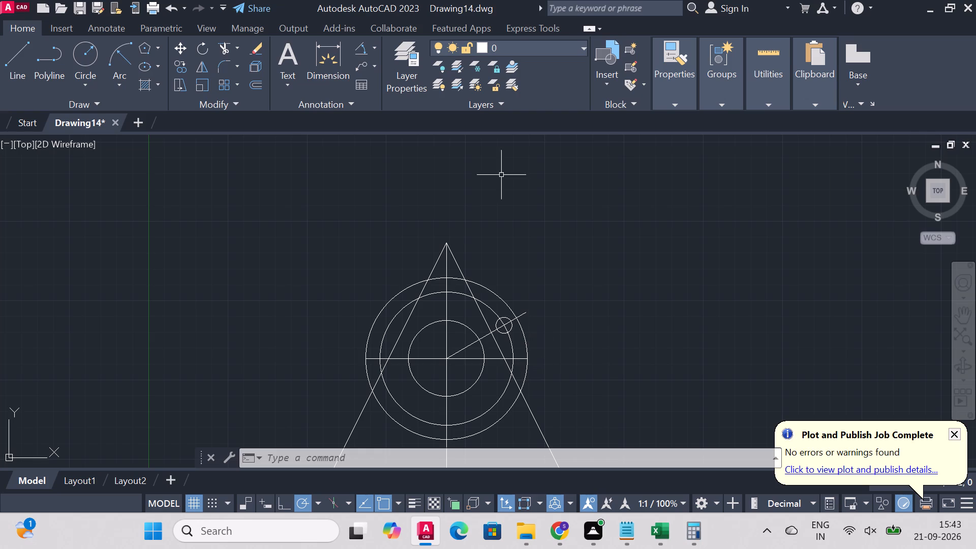
left_click(185, 65)
scroll(479, 332, "up", 2)
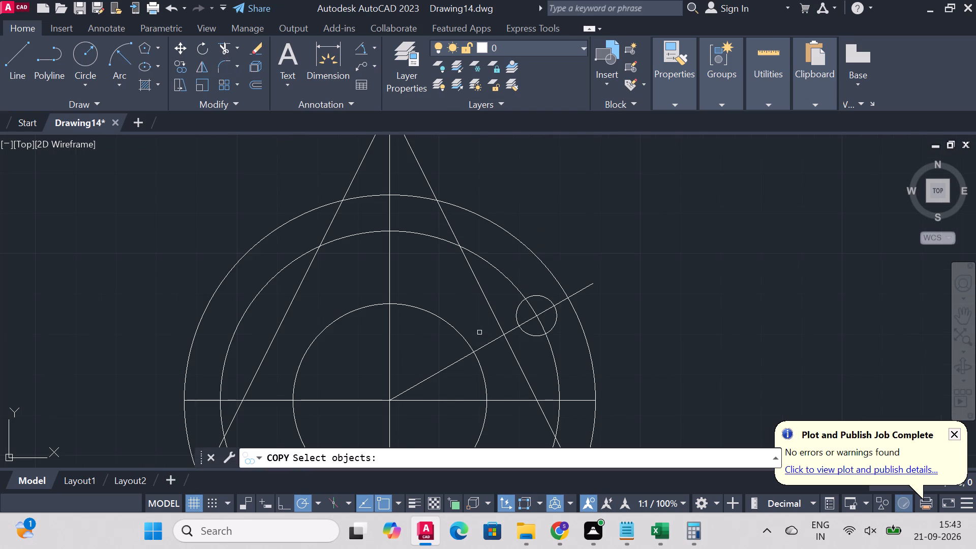
left_click(537, 336)
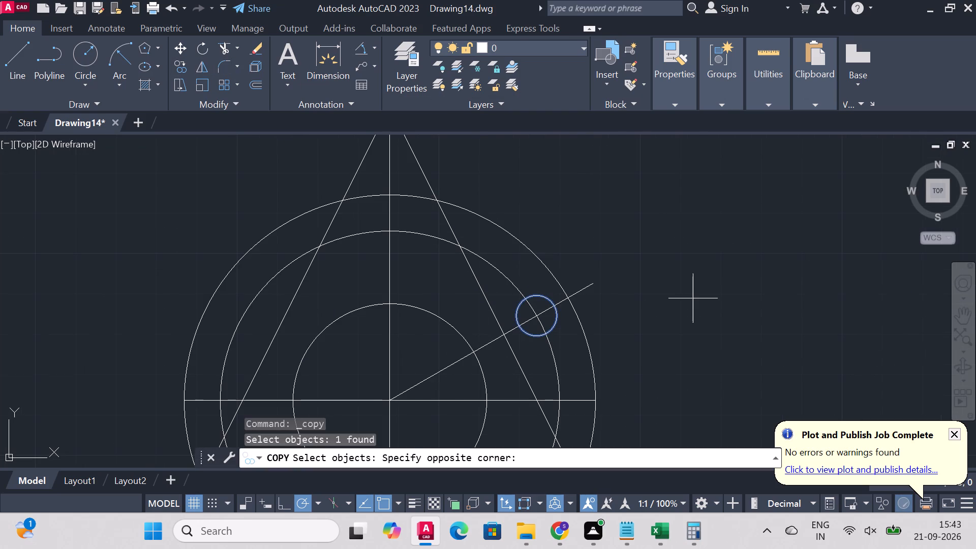
left_click(693, 298)
left_click(693, 298)
right_click(693, 298)
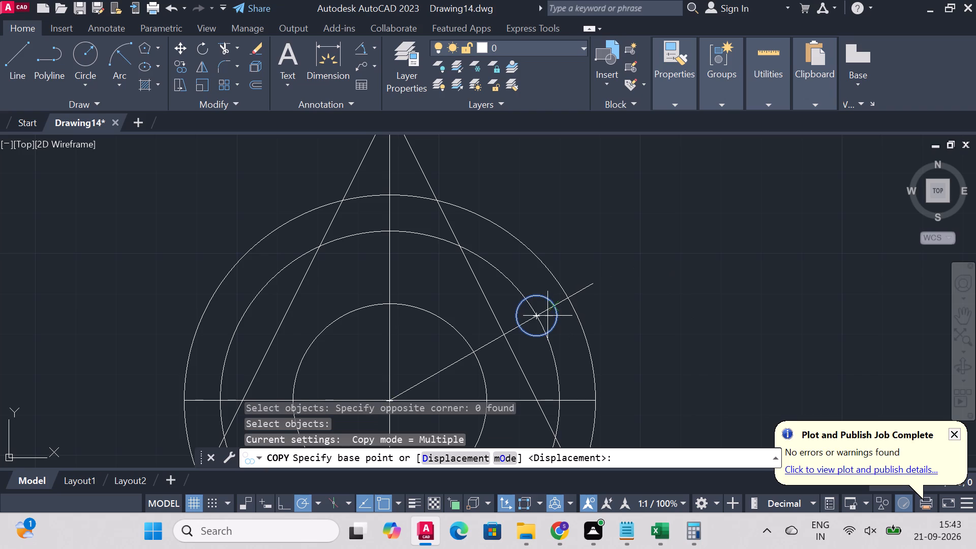
left_click(538, 316)
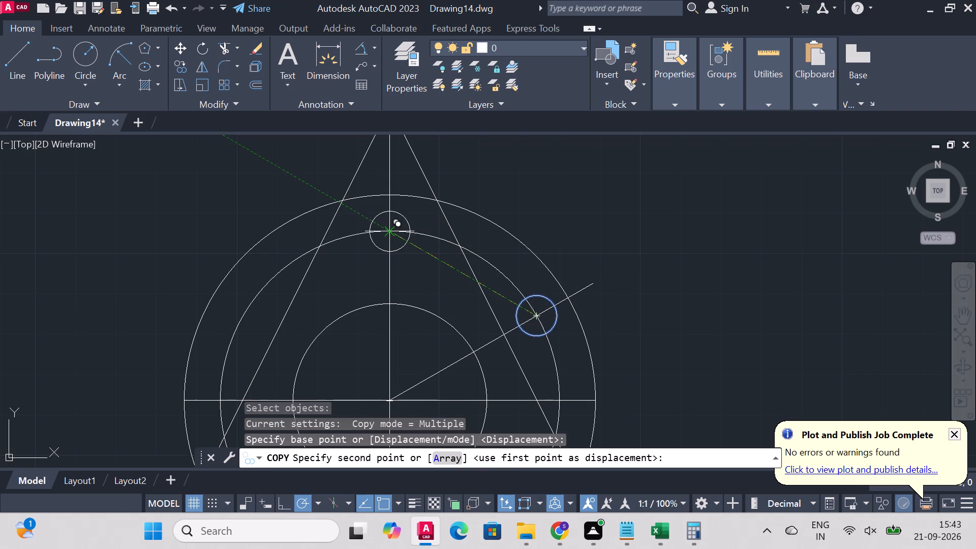
left_click(392, 229)
right_click(625, 235)
left_click(684, 240)
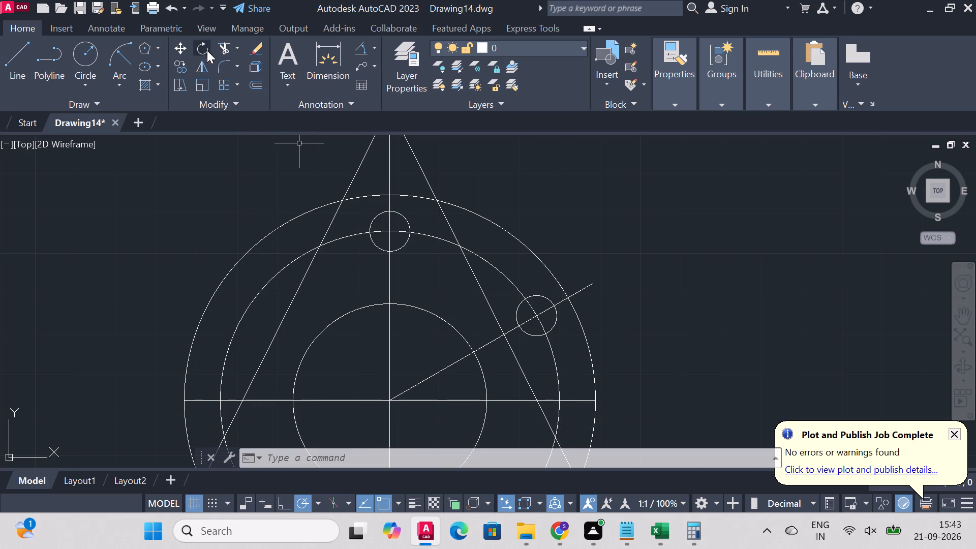
Trim the facing halves of both radius 5 circles, leaving outward-facing semicircles at the vertical and inclined lines.
left_click(226, 50)
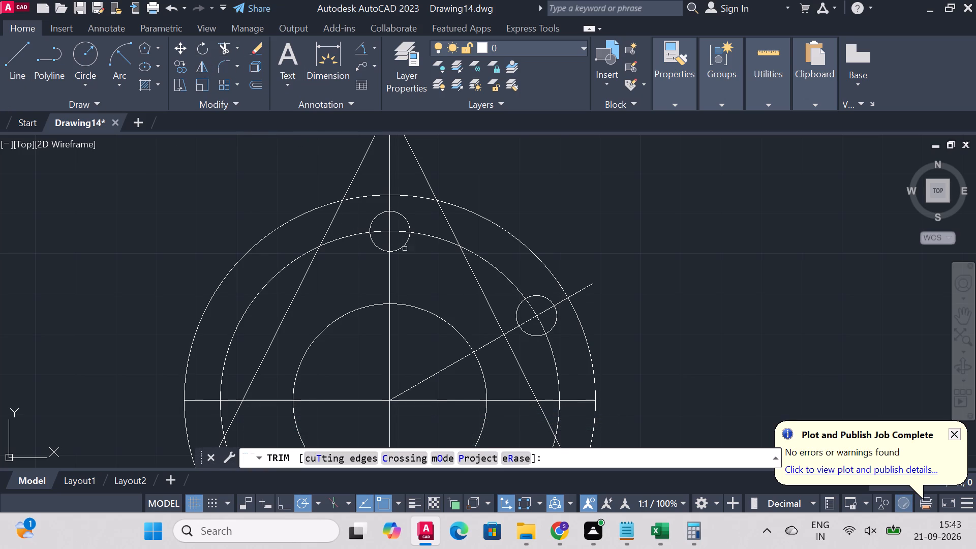
left_click(405, 249)
left_click(407, 222)
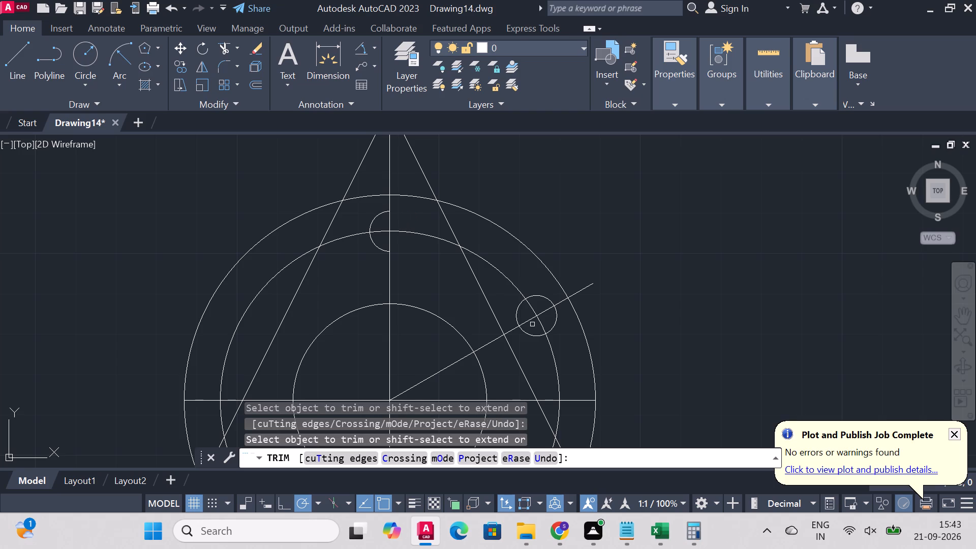
left_click(516, 312)
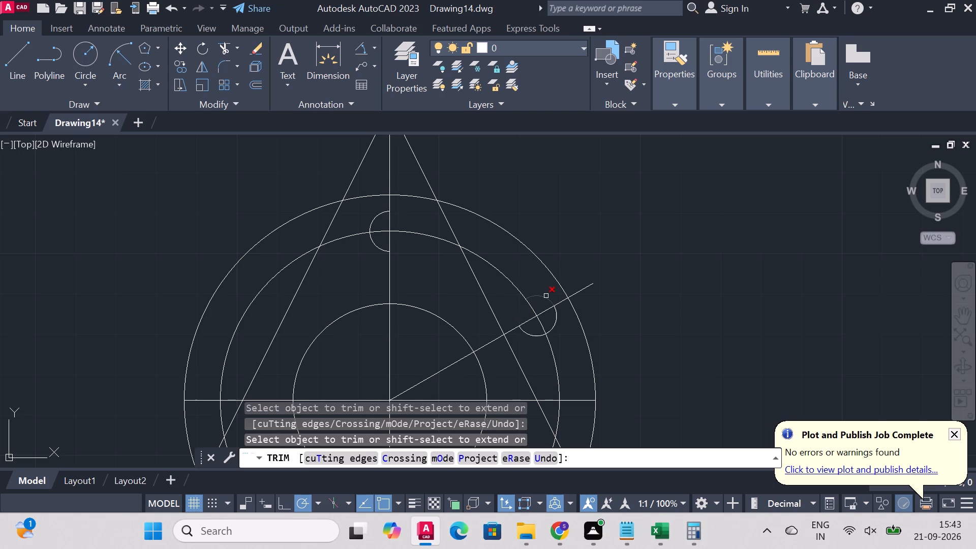
left_click(546, 296)
key("Escape")
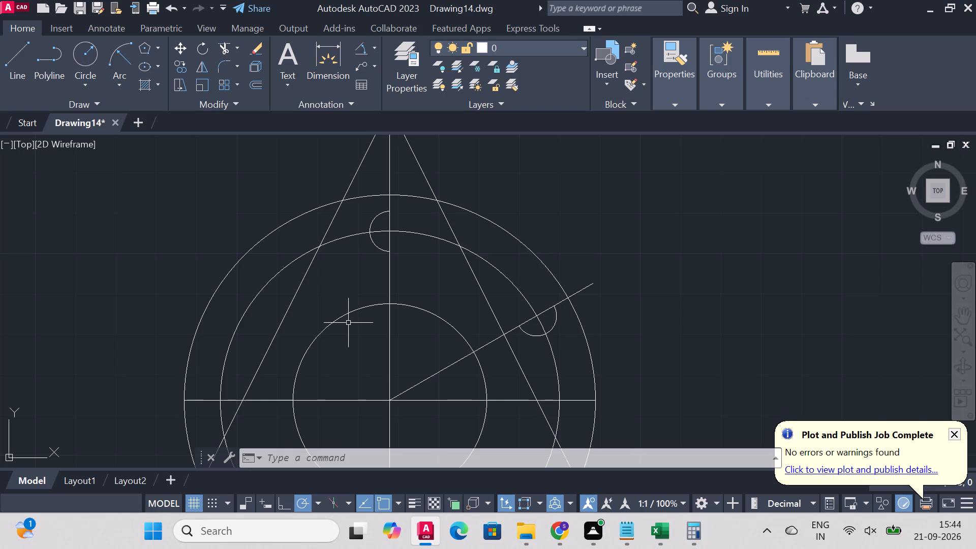
Offset the radius 42 circle by 5 both inward and outward.
type("of")
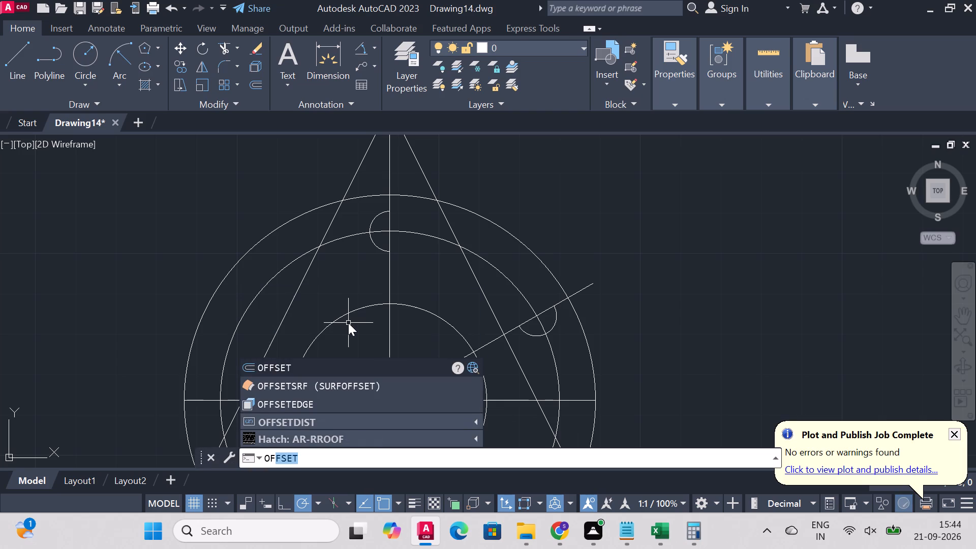
key("Return")
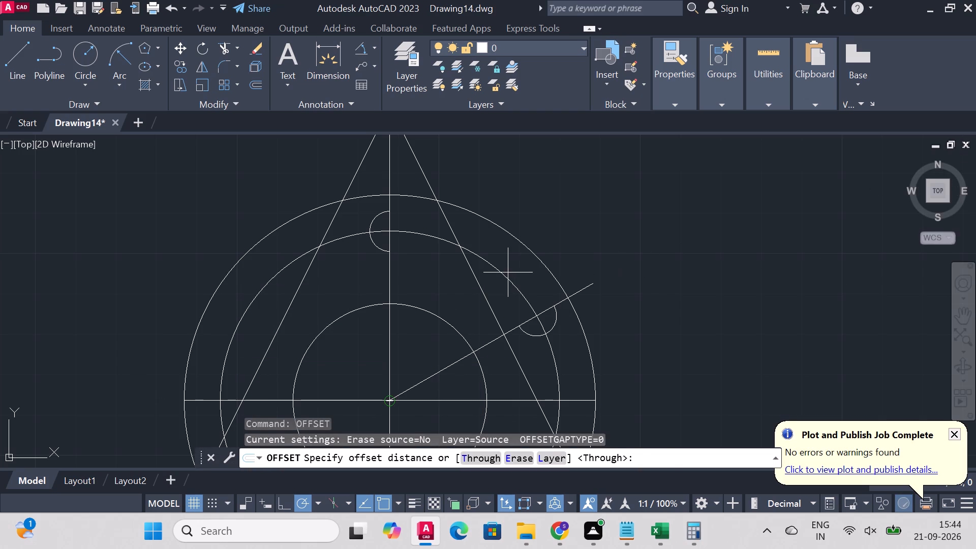
key("5")
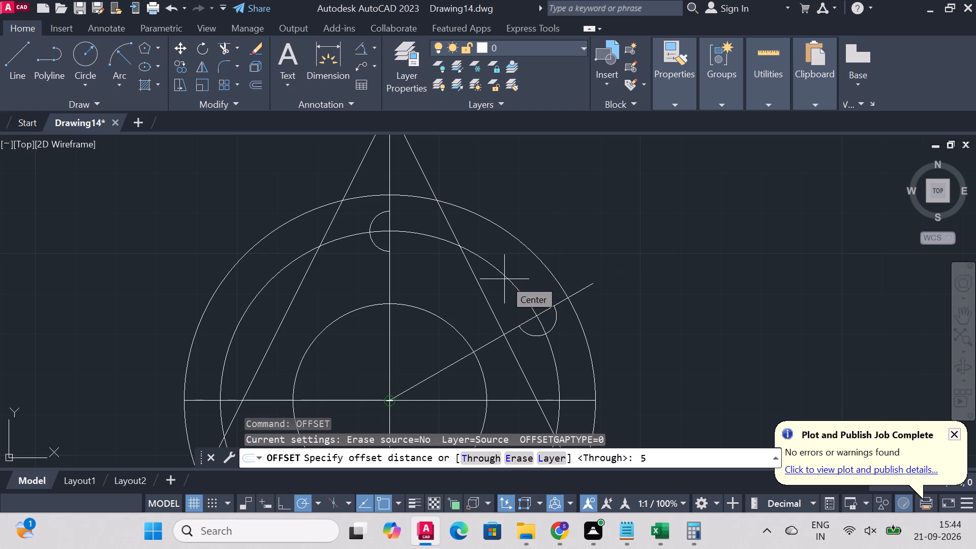
key("Return")
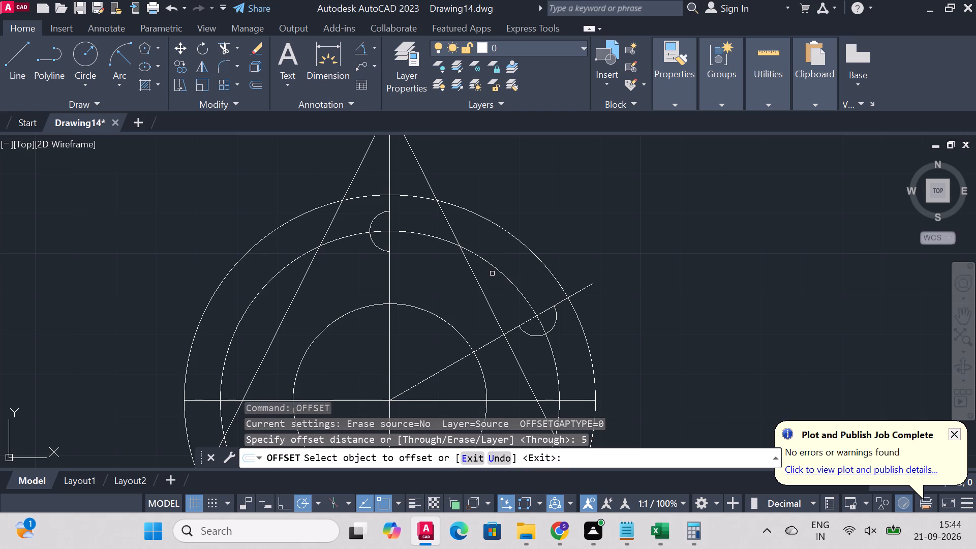
left_click(496, 270)
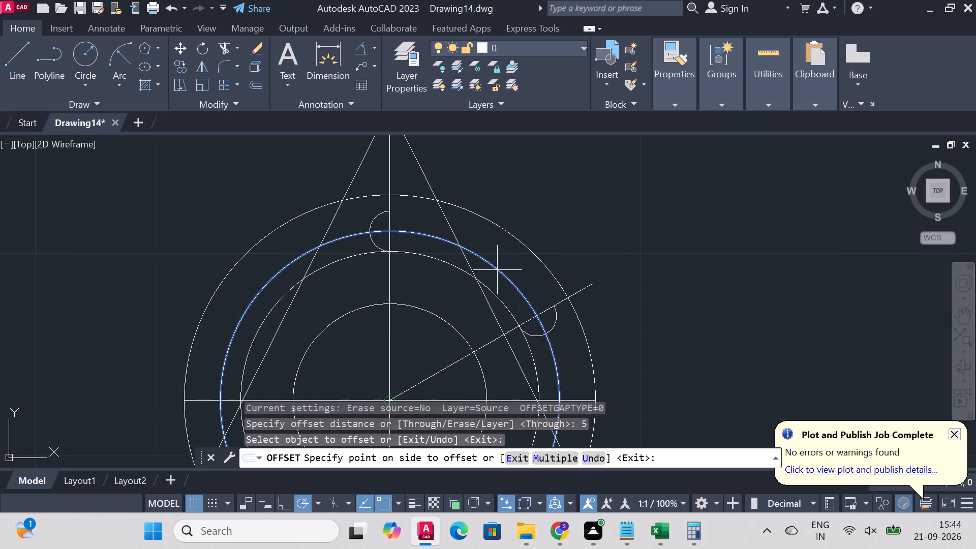
left_click(494, 259)
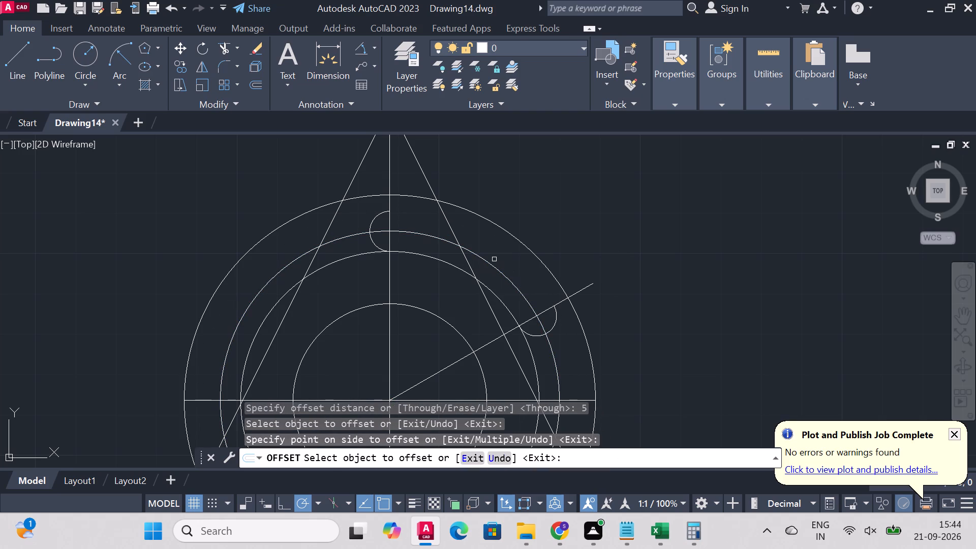
left_click(449, 241)
left_click(450, 240)
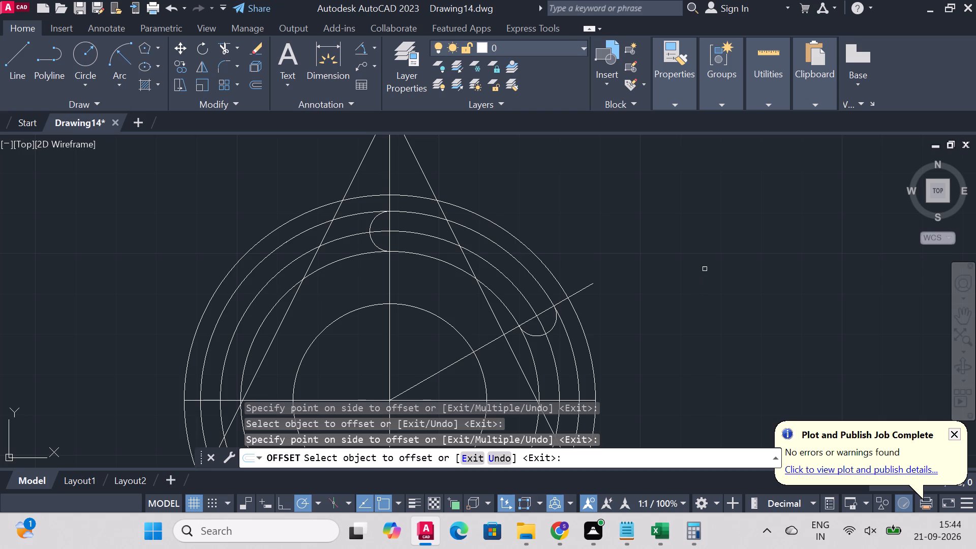
right_click(708, 256)
left_click(730, 260)
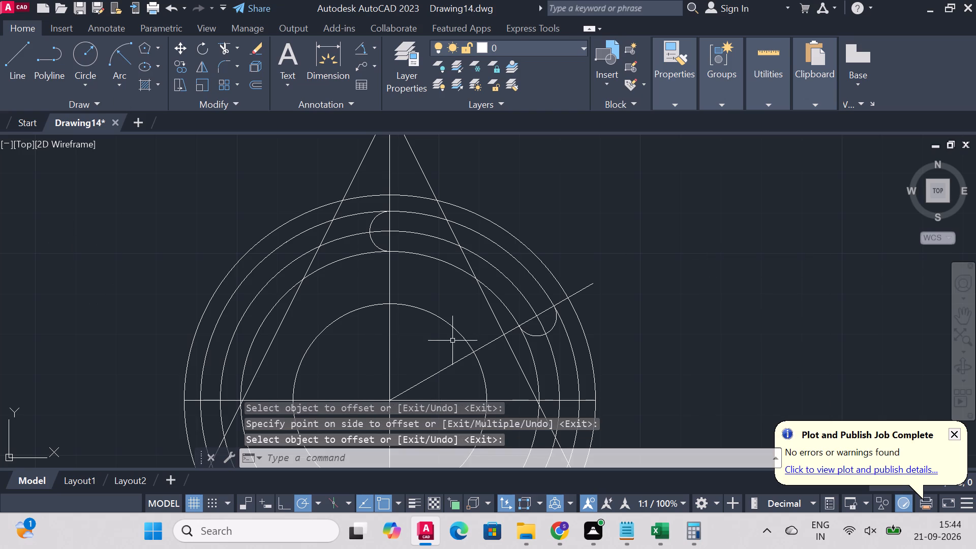
Delete the inclined construction line running from the circles' centre through the slot's lower end.
left_click(447, 366)
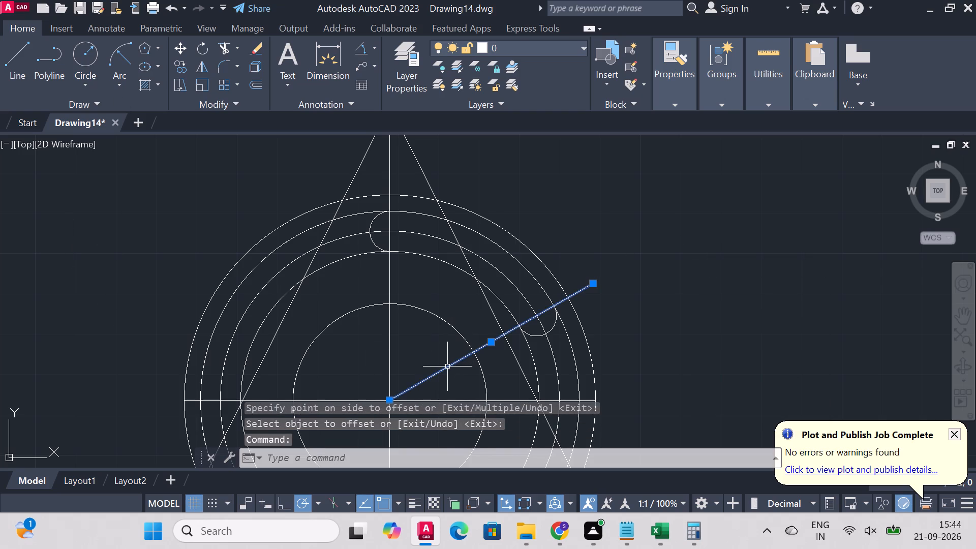
key("Delete")
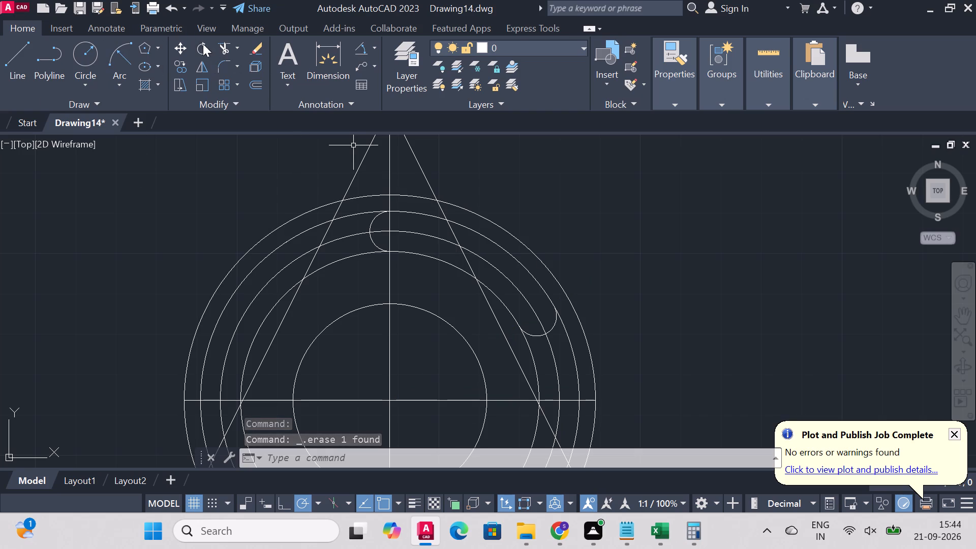
Trim all segments of the triangle's right side that lie inside the outermost circle.
left_click(217, 42)
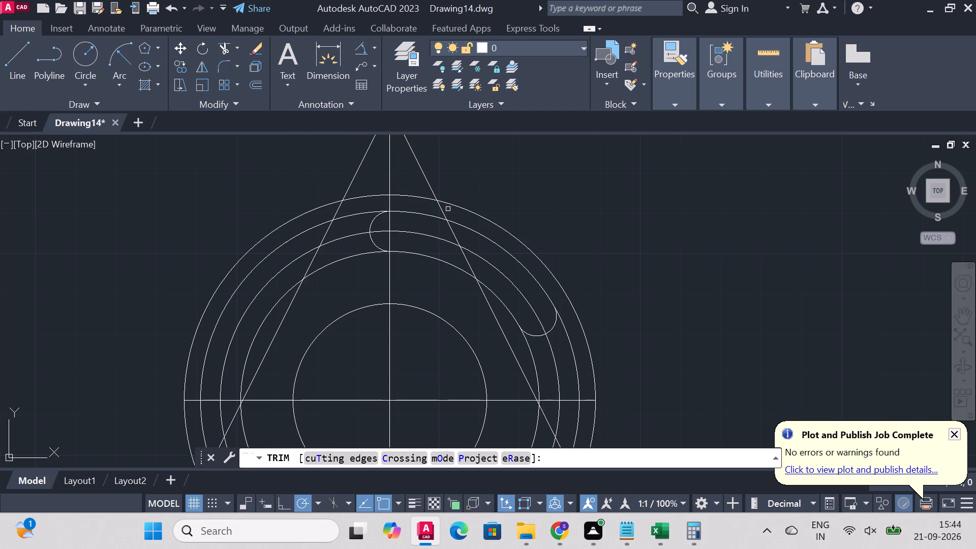
left_click(443, 211)
left_click(450, 229)
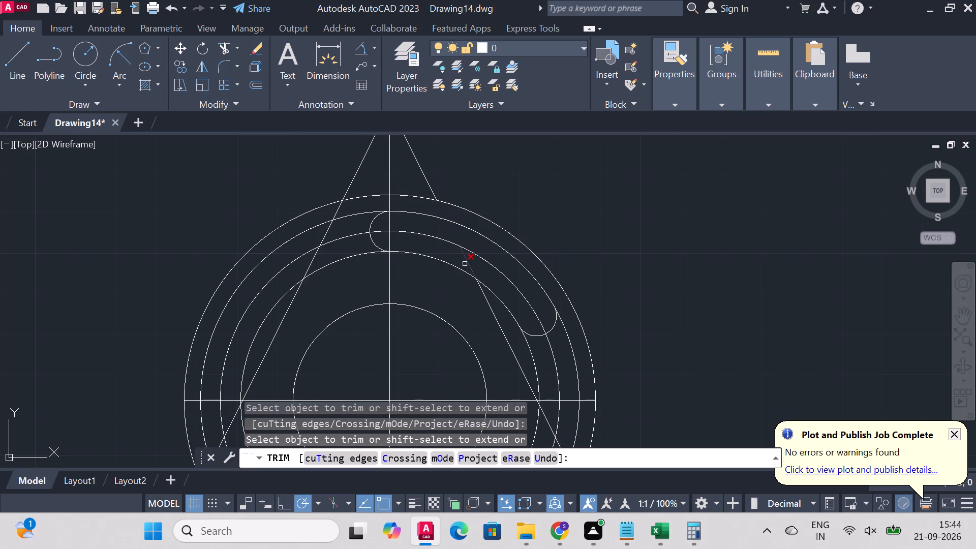
left_click(467, 261)
left_click(482, 297)
scroll(515, 361, "down", 3)
scroll(519, 395, "up", 2)
left_click(527, 342)
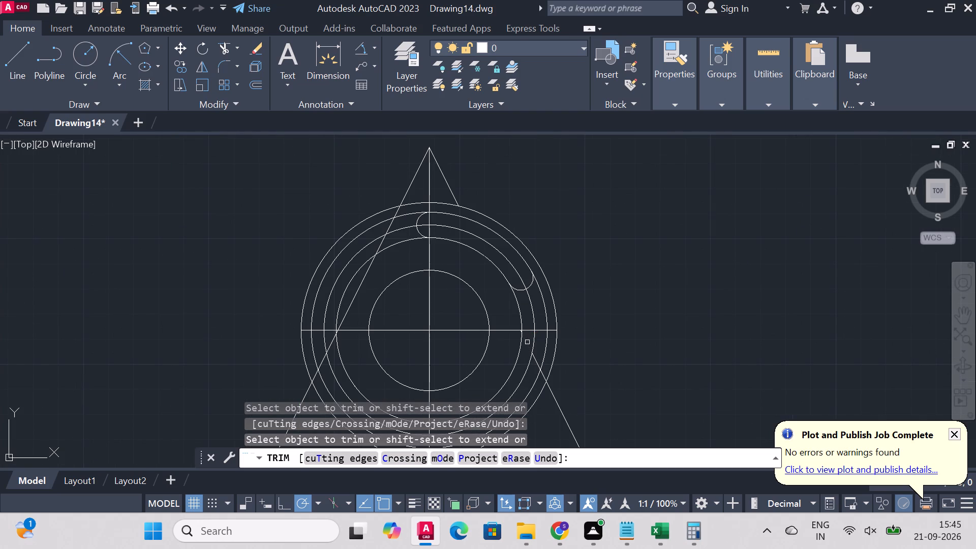
left_click(537, 363)
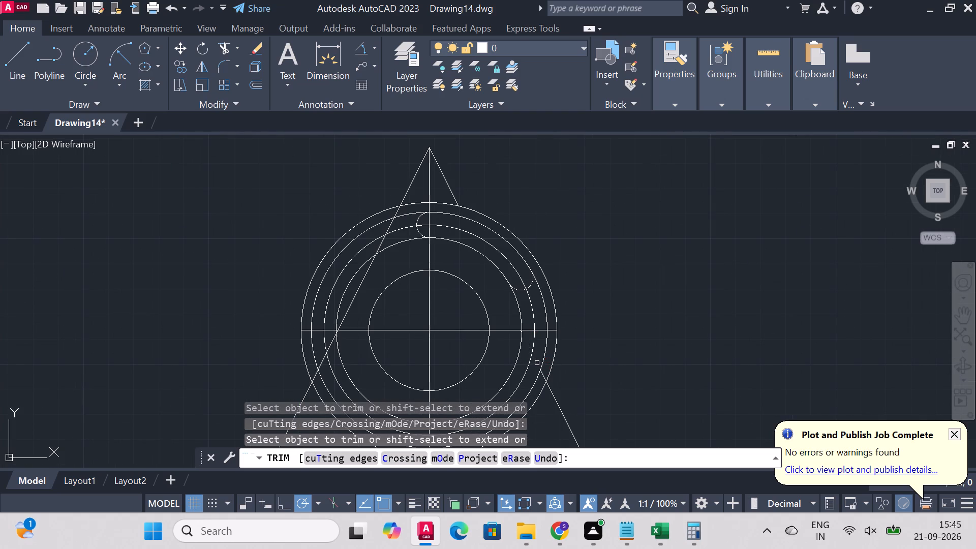
left_click(543, 374)
Trim all segments of the triangle's left side that lie inside the outermost circle.
scroll(865, 205, "down", 3)
scroll(749, 184, "up", 3)
scroll(825, 273, "down", 3)
scroll(848, 305, "up", 4)
scroll(745, 235, "down", 2)
scroll(746, 202, "up", 3)
scroll(715, 193, "down", 3)
scroll(711, 180, "up", 2)
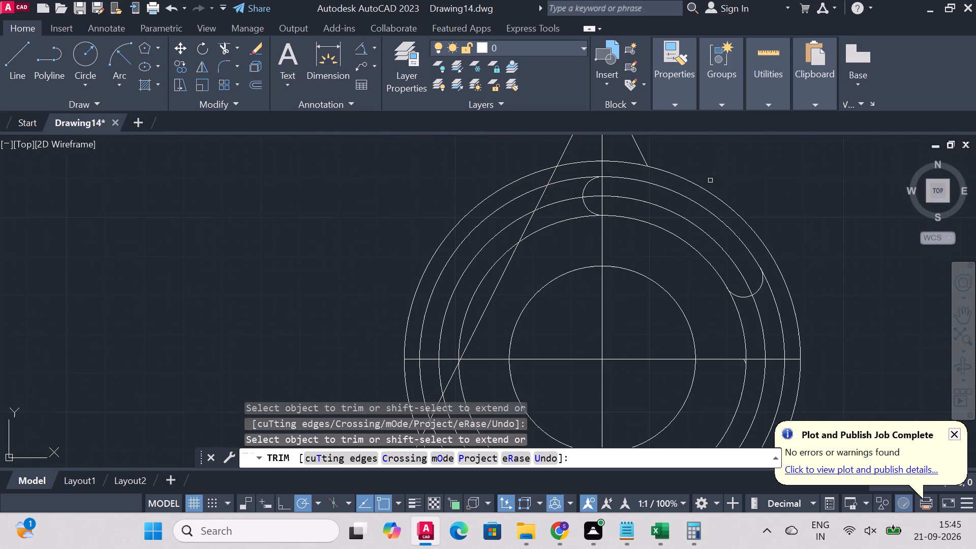
left_click(551, 178)
left_click(544, 195)
left_click(531, 221)
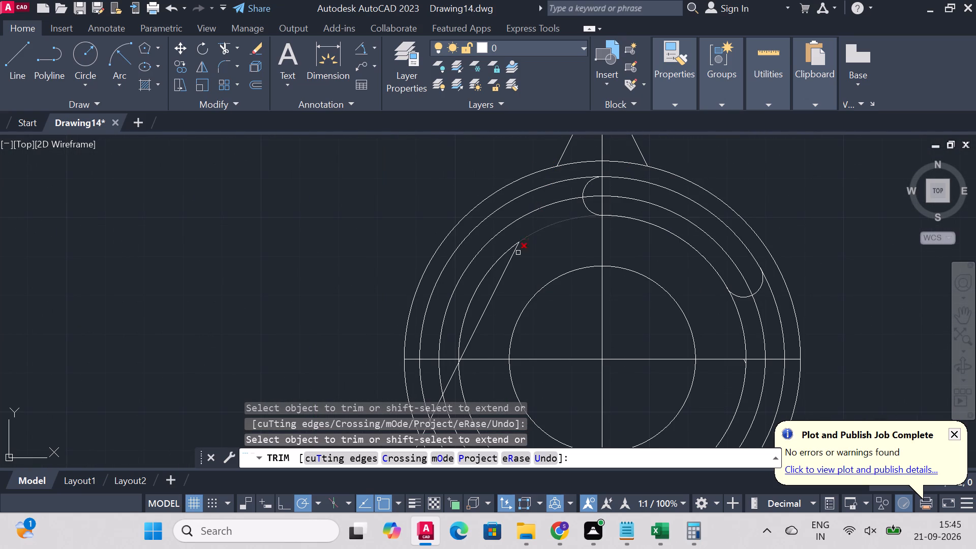
left_click(503, 277)
scroll(544, 246, "down", 2)
scroll(535, 319, "up", 1)
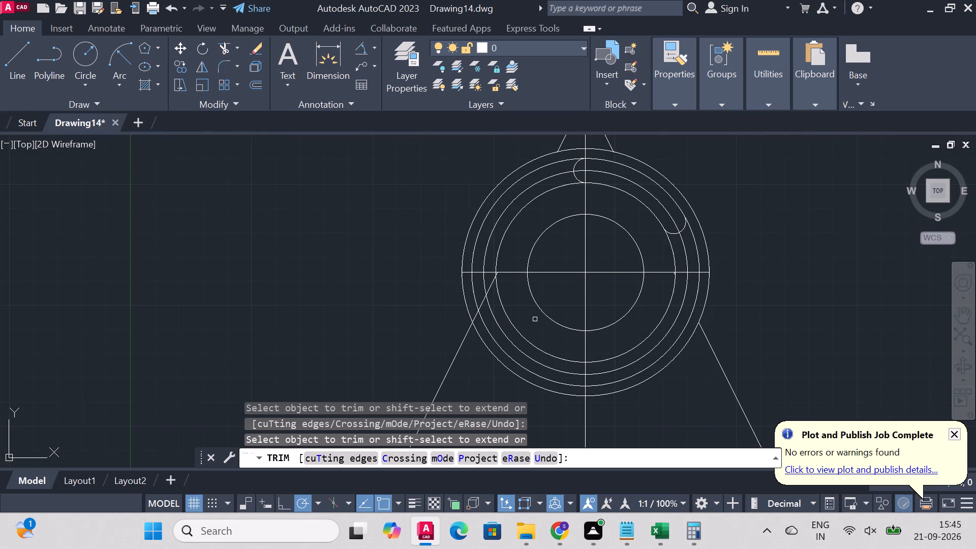
left_click(491, 284)
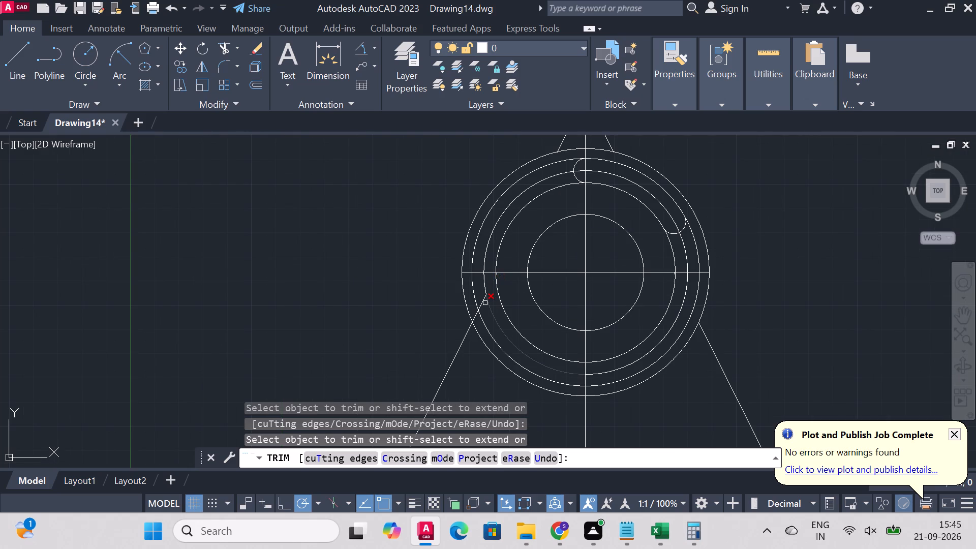
left_click(482, 302)
left_click(476, 316)
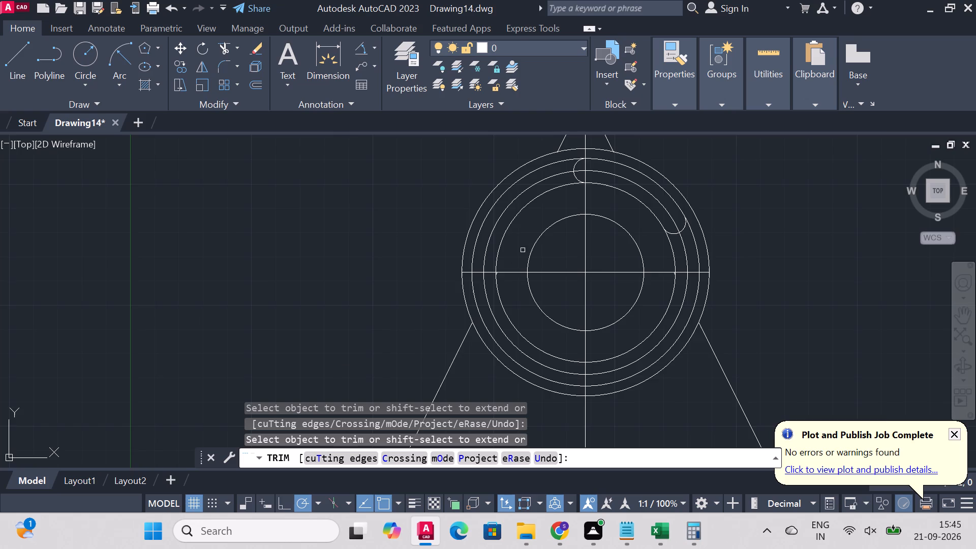
scroll(530, 243, "down", 1)
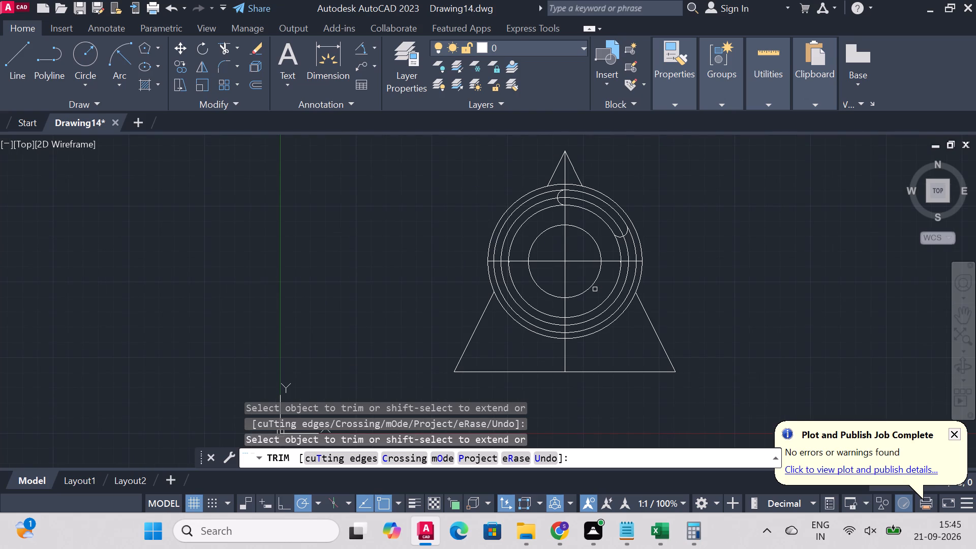
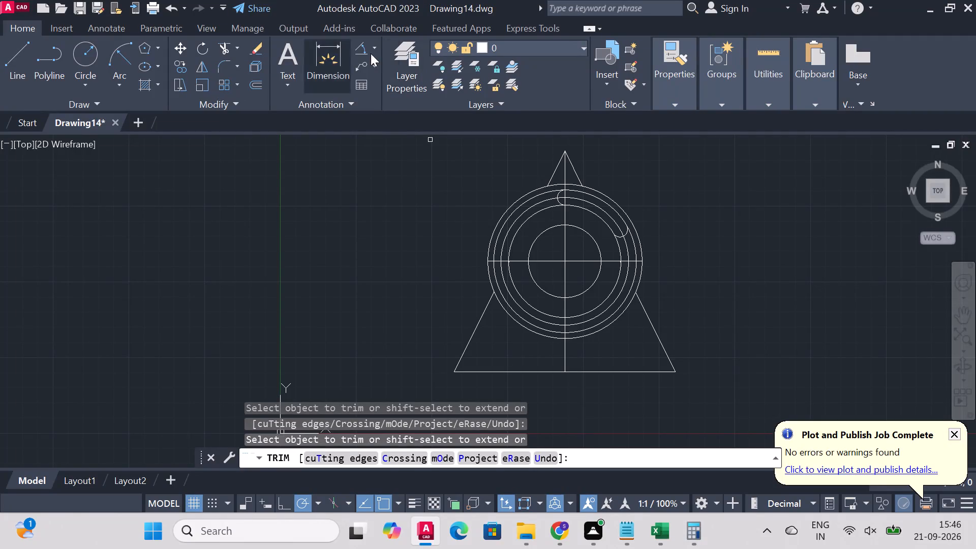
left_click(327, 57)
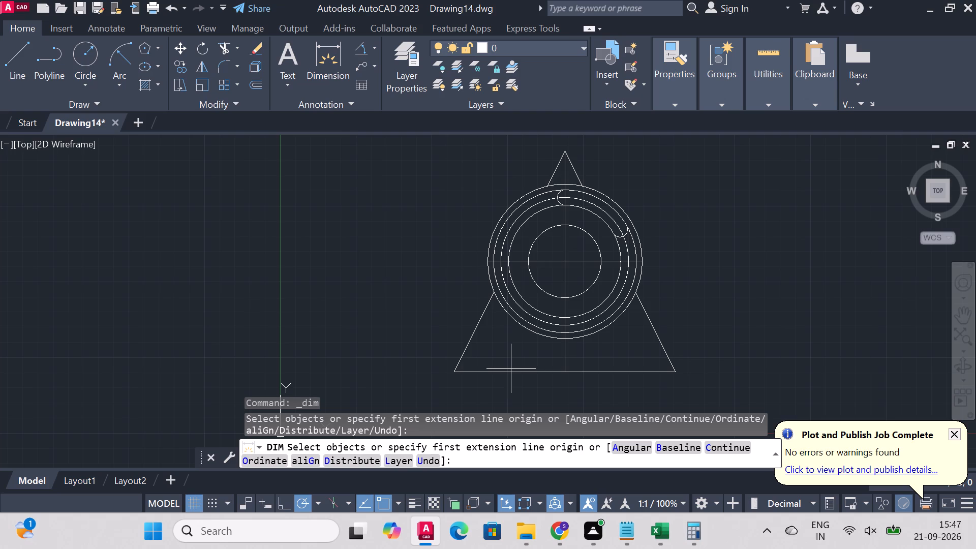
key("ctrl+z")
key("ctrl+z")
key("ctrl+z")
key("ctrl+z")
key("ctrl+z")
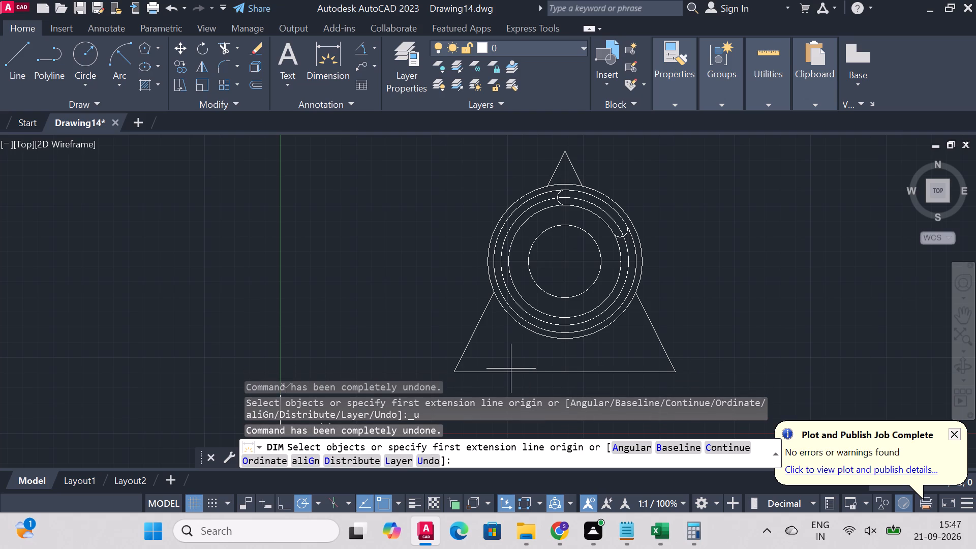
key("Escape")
Undo the side trims, curved slot, horizontal centre lines and all concentric circles, back to the plain triangle with its vertical centre line.
key("ctrl+z")
key("ctrl+z")
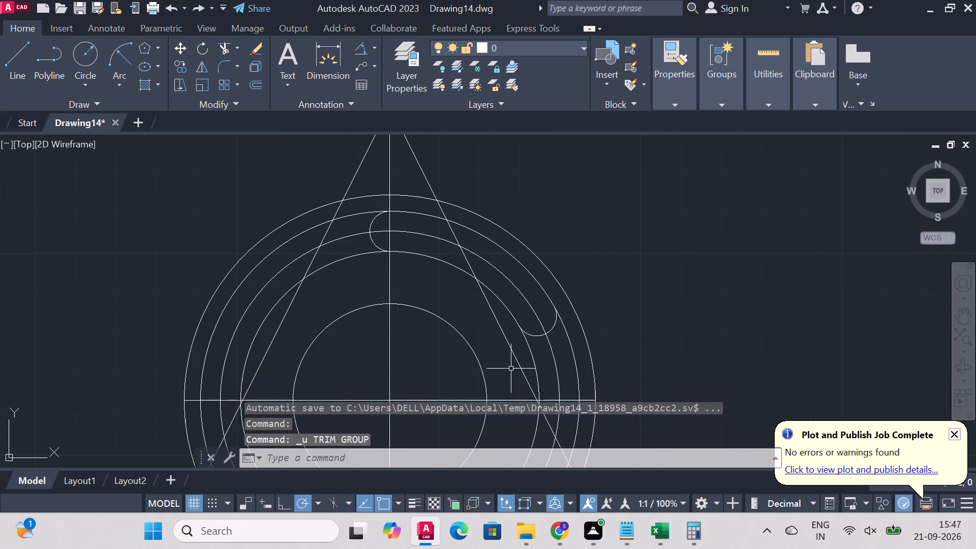
key("ctrl+z")
key("ctrl+z")
key("ctrl+z")
key("ctrl+z")
key("ctrl+z")
key("ctrl+z")
key("ctrl+z")
key("ctrl+z")
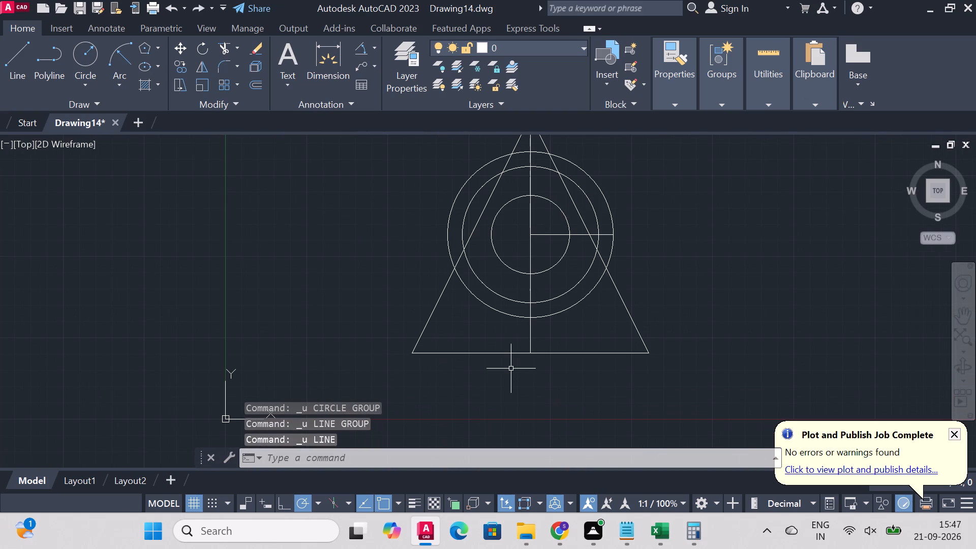
key("ctrl+z")
key("ctrl+z")
key("ctrl+z")
key("ctrl+z")
key("ctrl+z")
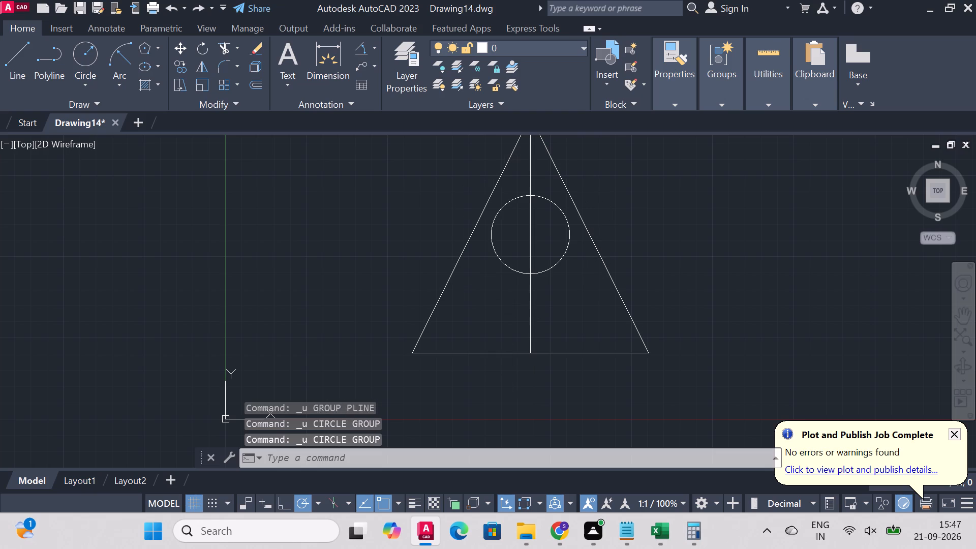
scroll(655, 392, "down", 2)
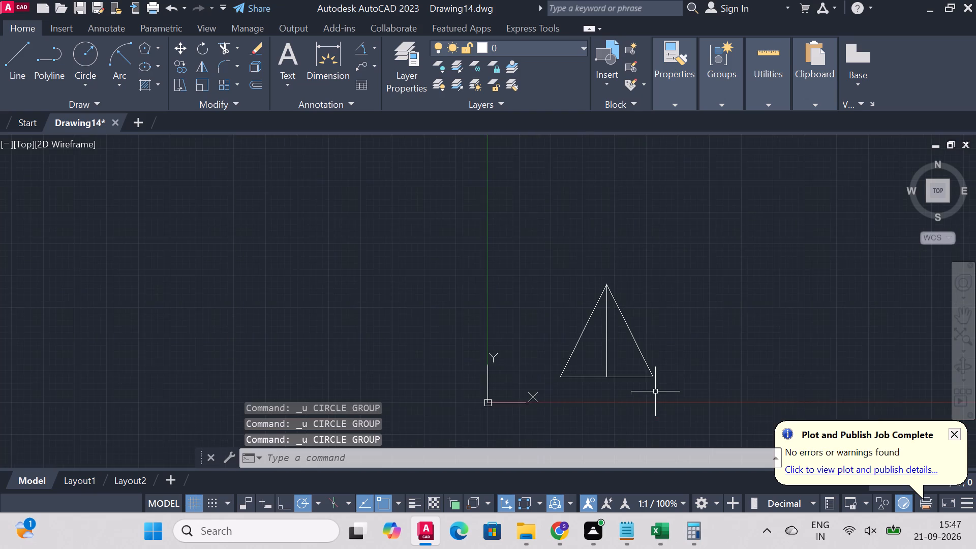
scroll(662, 355, "up", 2)
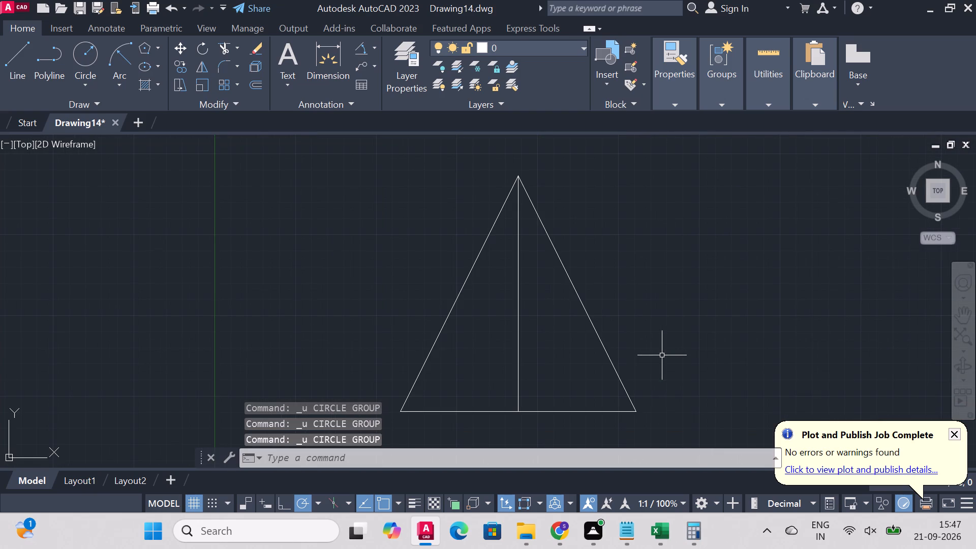
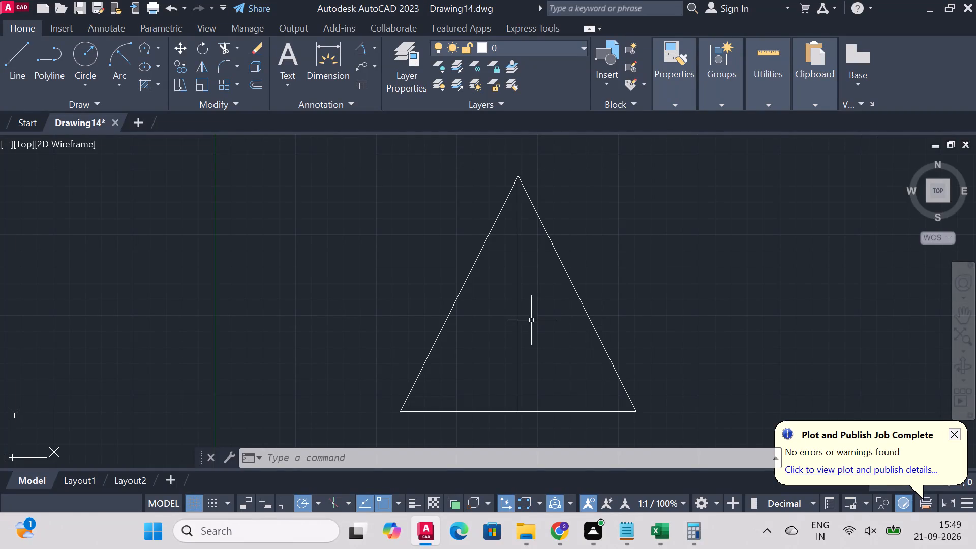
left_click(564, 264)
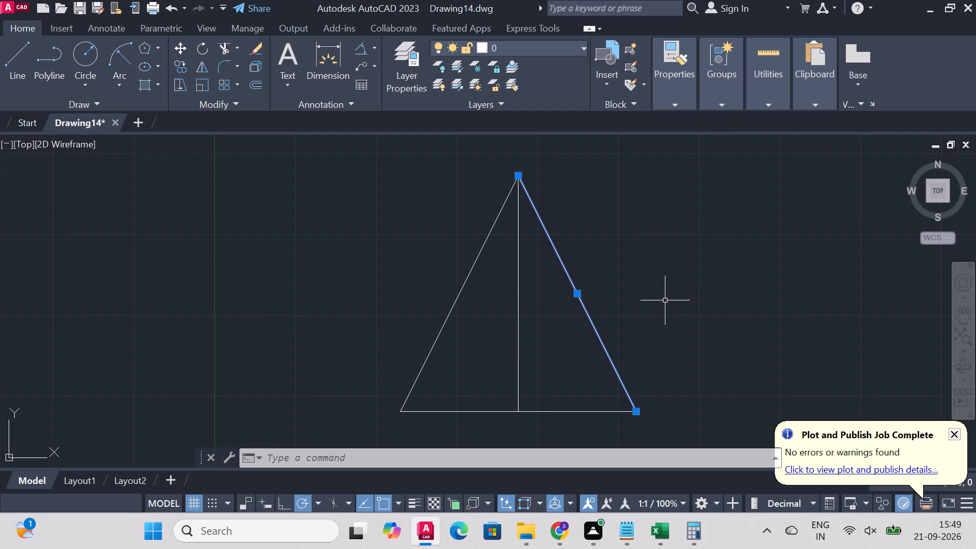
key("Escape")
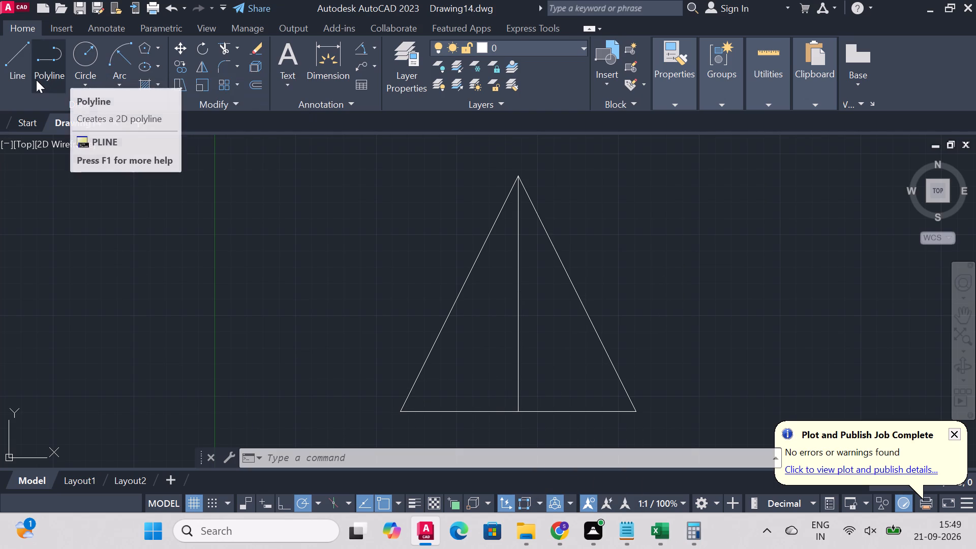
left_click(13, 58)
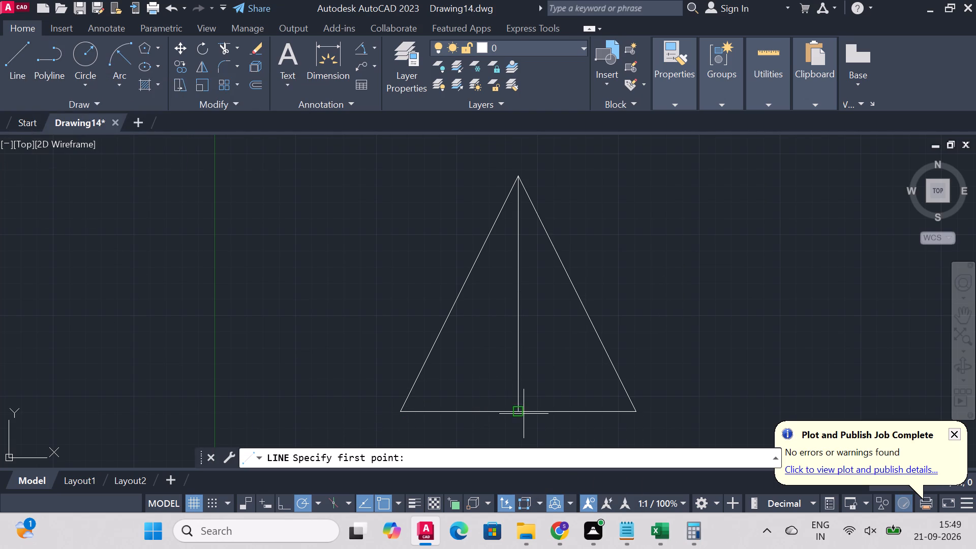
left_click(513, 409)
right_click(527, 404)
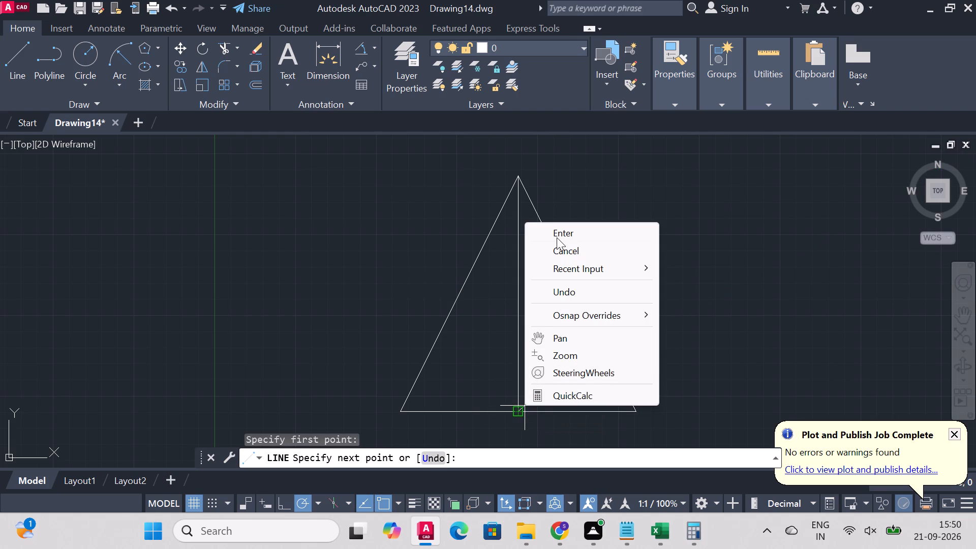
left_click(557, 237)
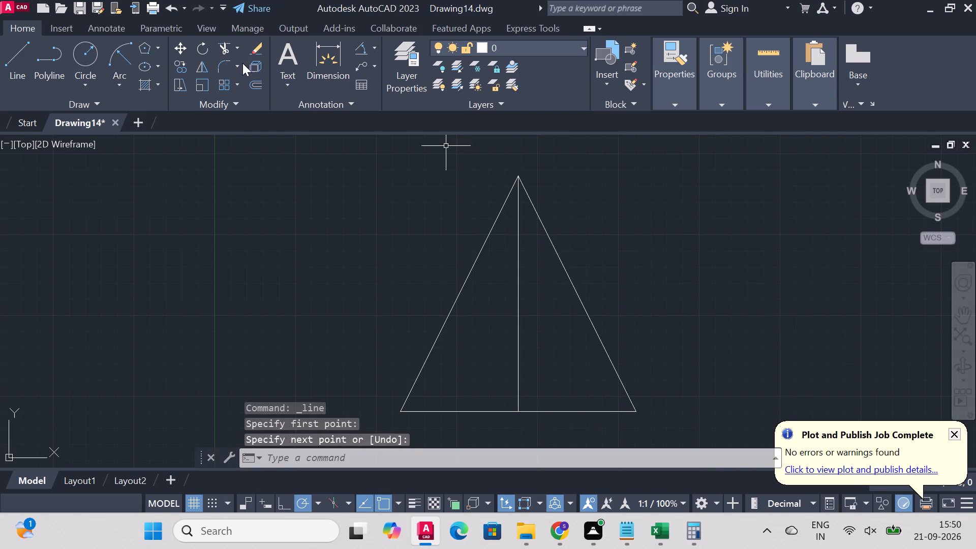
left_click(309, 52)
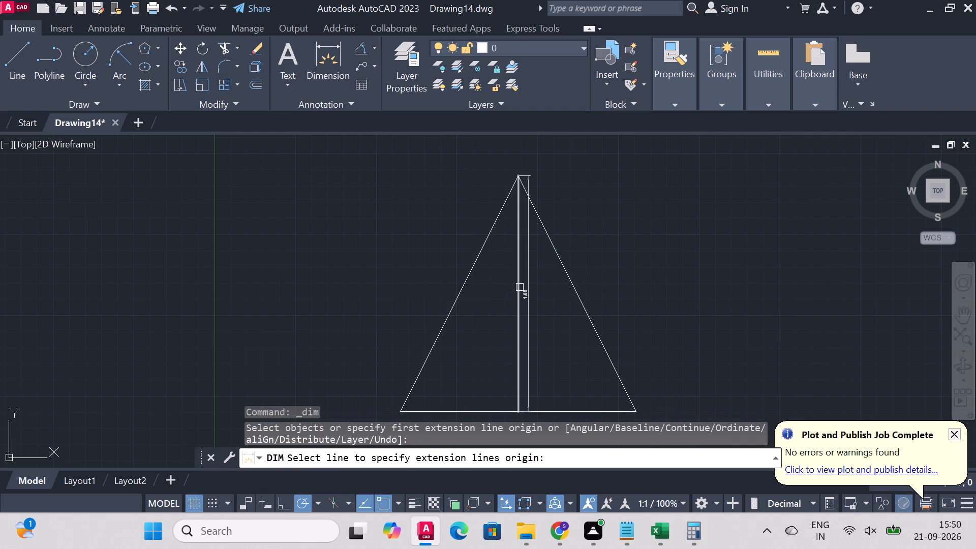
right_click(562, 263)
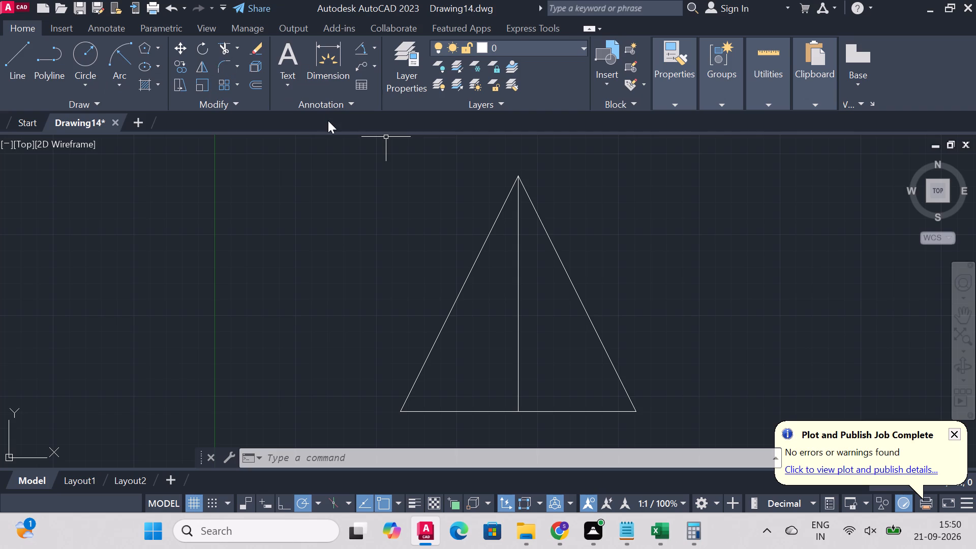
Erase the triangle's two sloping sides and one of the overlapping vertical centre lines.
left_click(574, 292)
key("Delete")
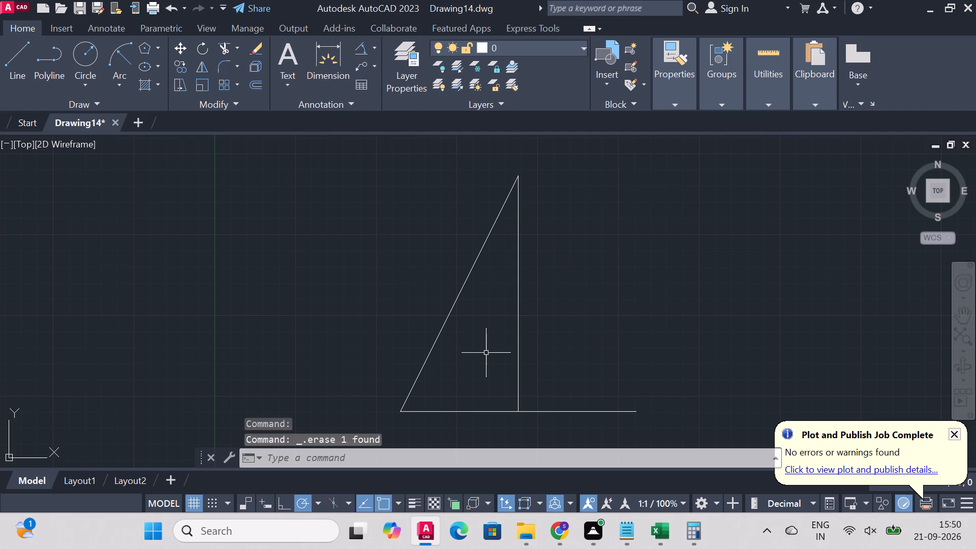
left_click(467, 279)
key("Delete")
left_click(518, 347)
key("Delete")
Draw a three-sided polygon circumscribed about a circle of radius 73, apex up, beside the remaining base and vertical line.
left_click(158, 52)
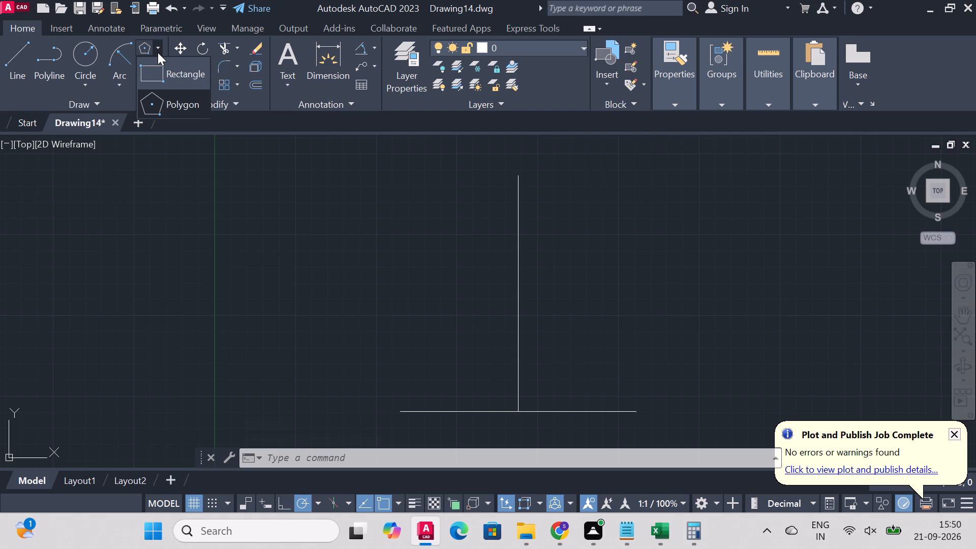
left_click(158, 52)
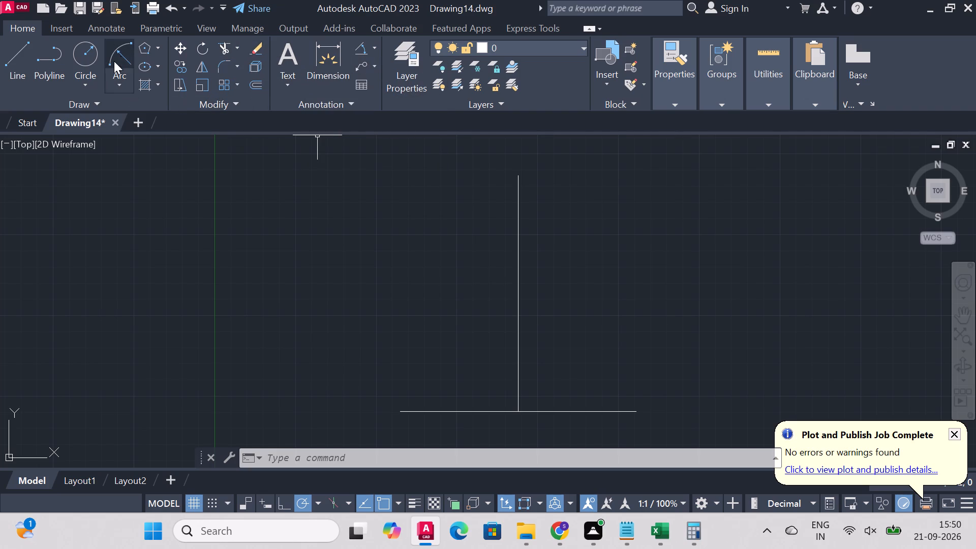
left_click(157, 49)
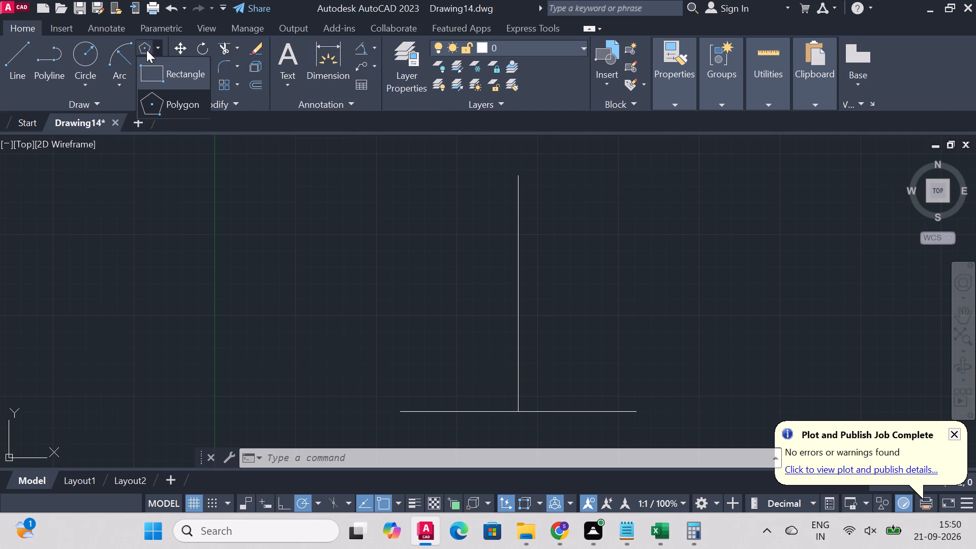
left_click(149, 96)
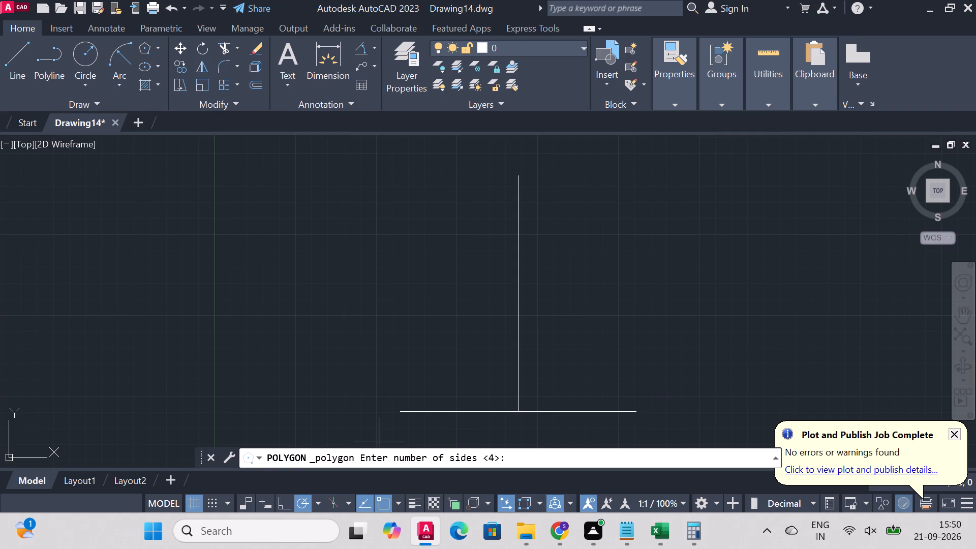
key("3")
key("Return")
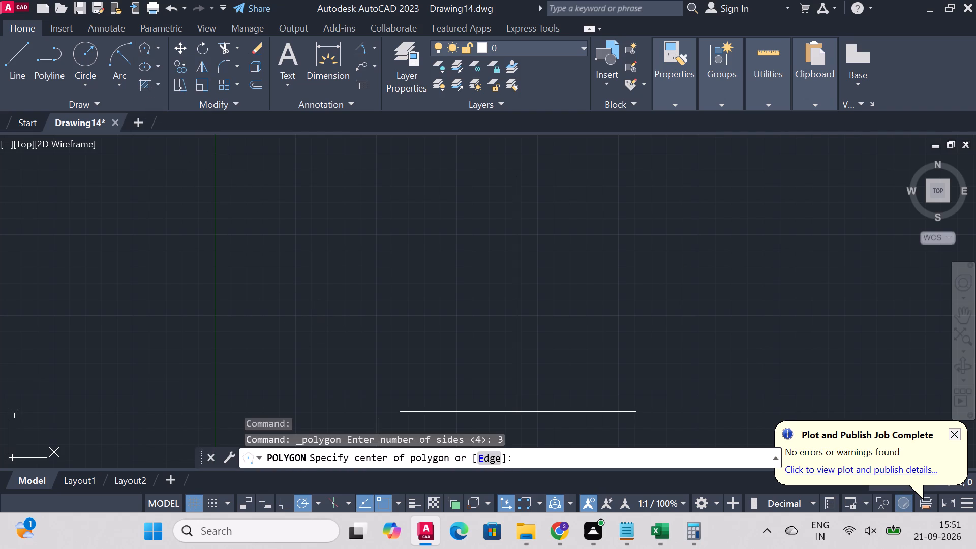
left_click(727, 267)
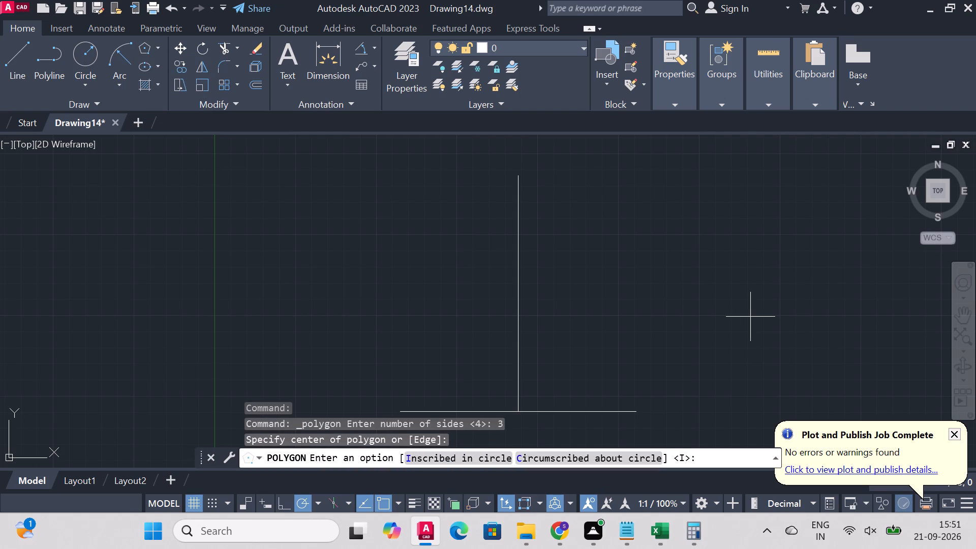
key("c")
key("Return")
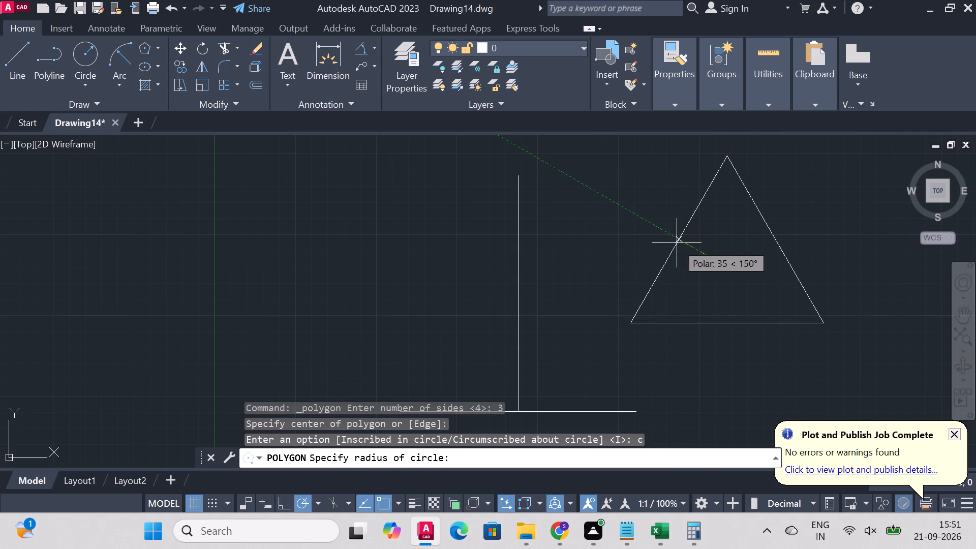
type("73")
key("Return")
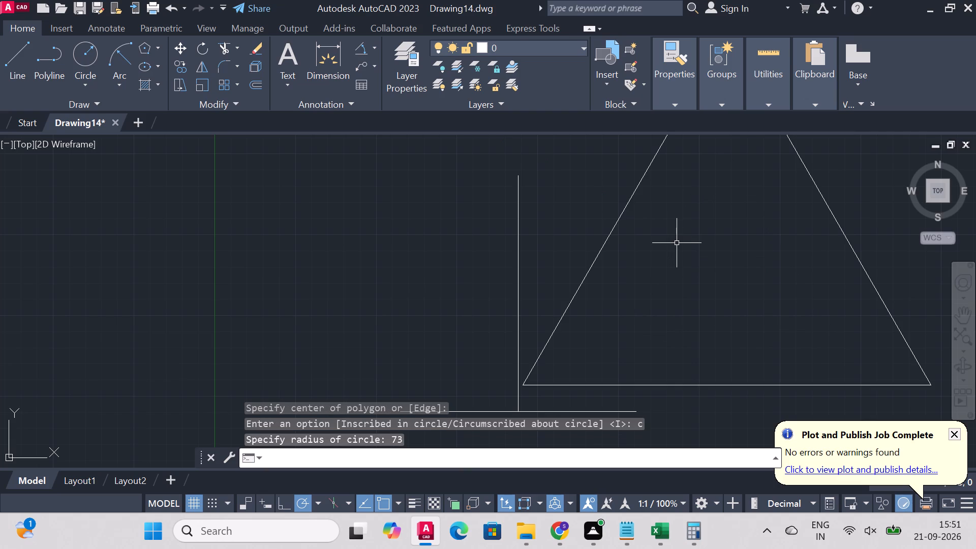
Erase the old triangle's leftover base line and vertical centre line.
scroll(747, 165, "down", 2)
scroll(735, 248, "down", 2)
scroll(769, 205, "up", 2)
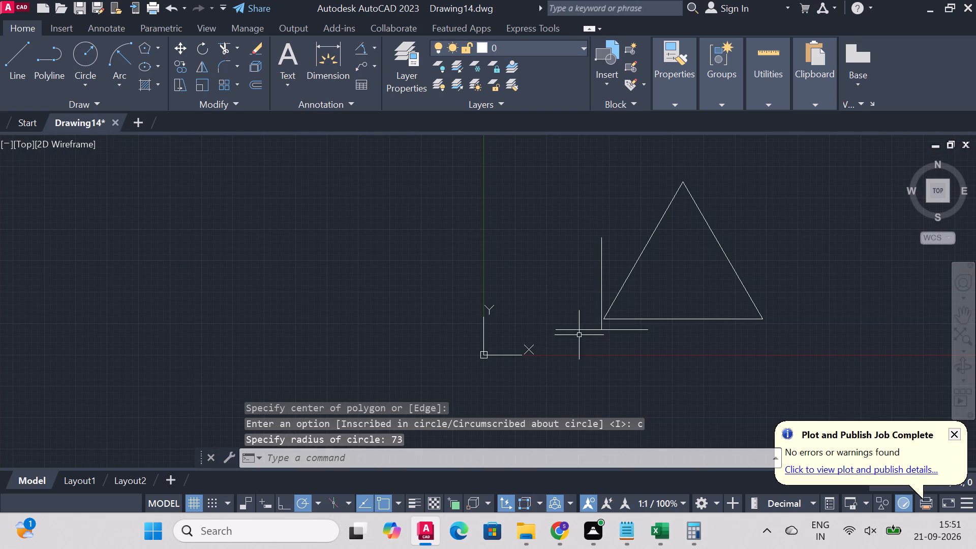
left_click(585, 330)
key("Delete")
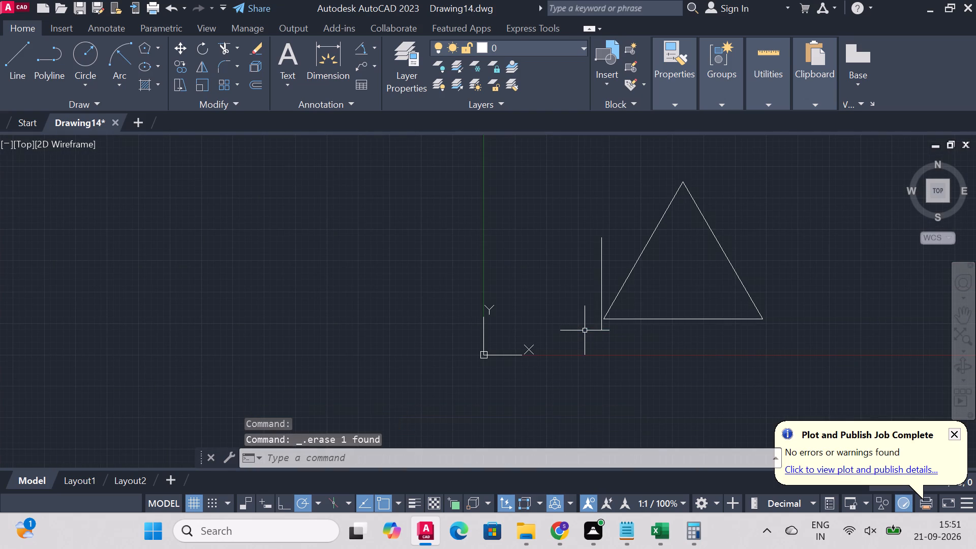
left_click(600, 258)
key("Delete")
Draw a vertical centre line from the new triangle's apex straight down to its base.
left_click(21, 62)
scroll(705, 184, "up", 1)
left_click(672, 182)
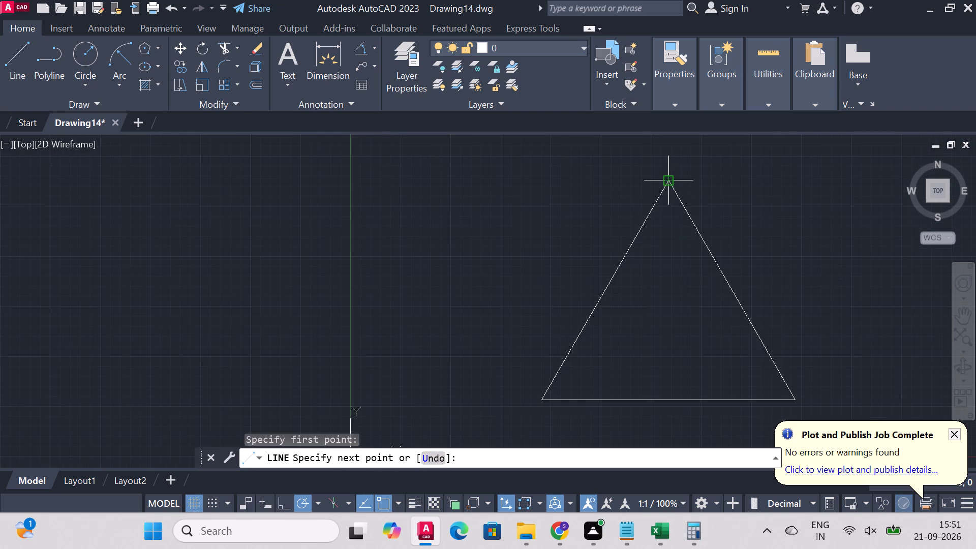
left_click(668, 396)
right_click(668, 395)
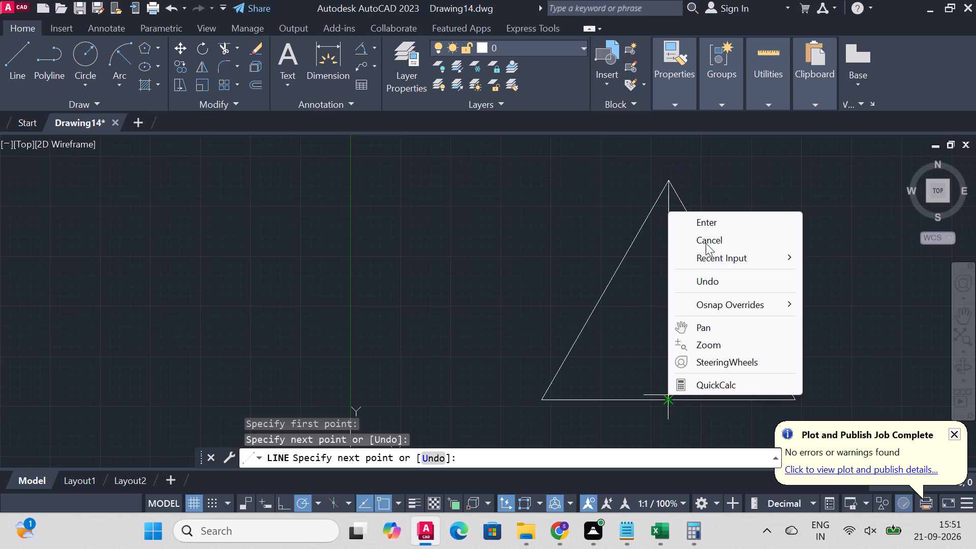
left_click(709, 222)
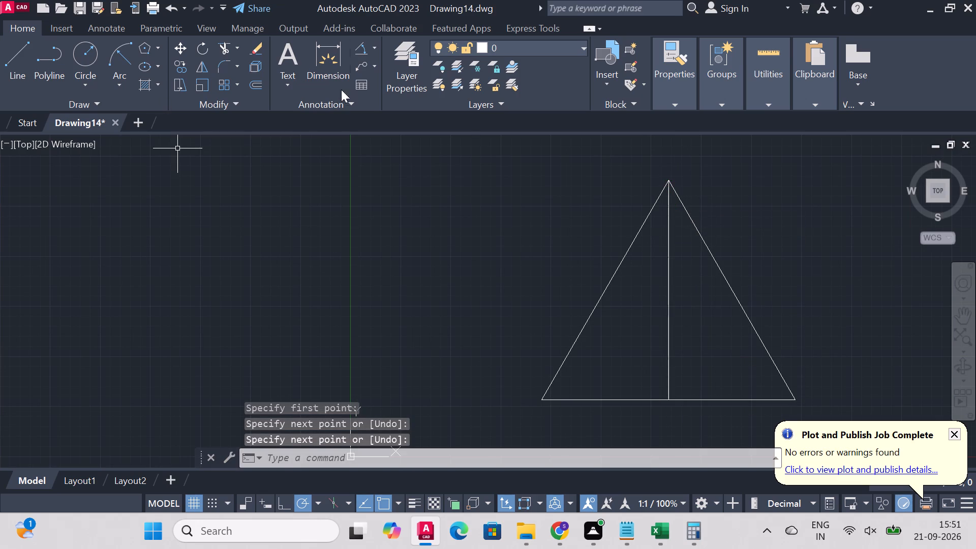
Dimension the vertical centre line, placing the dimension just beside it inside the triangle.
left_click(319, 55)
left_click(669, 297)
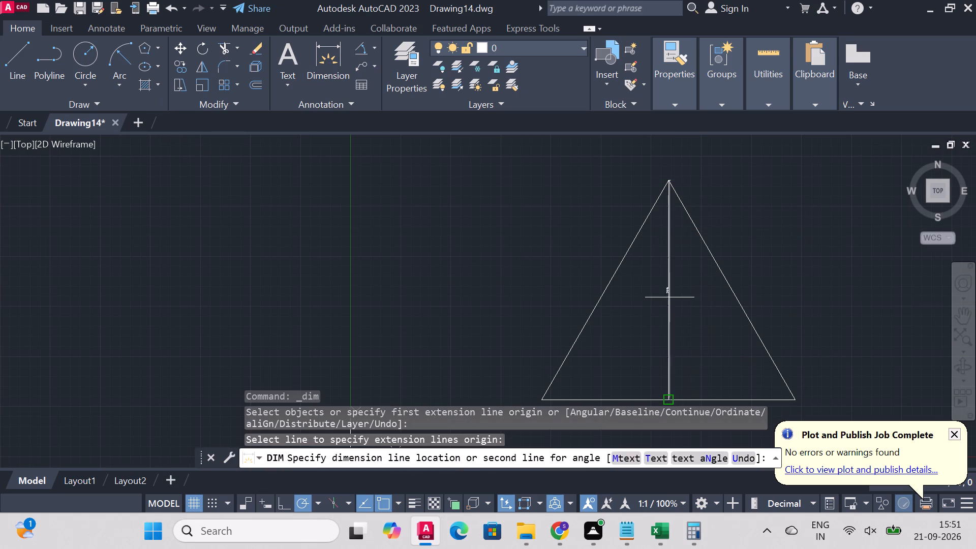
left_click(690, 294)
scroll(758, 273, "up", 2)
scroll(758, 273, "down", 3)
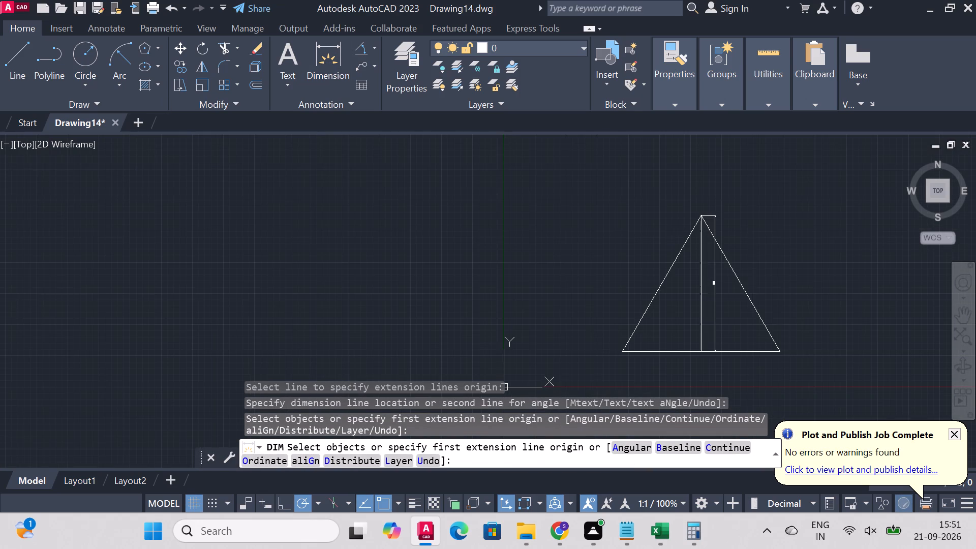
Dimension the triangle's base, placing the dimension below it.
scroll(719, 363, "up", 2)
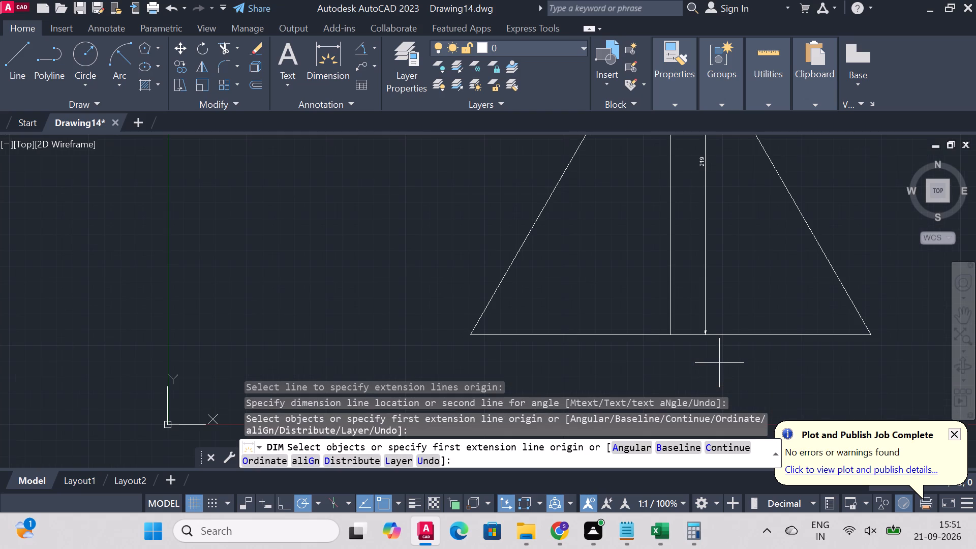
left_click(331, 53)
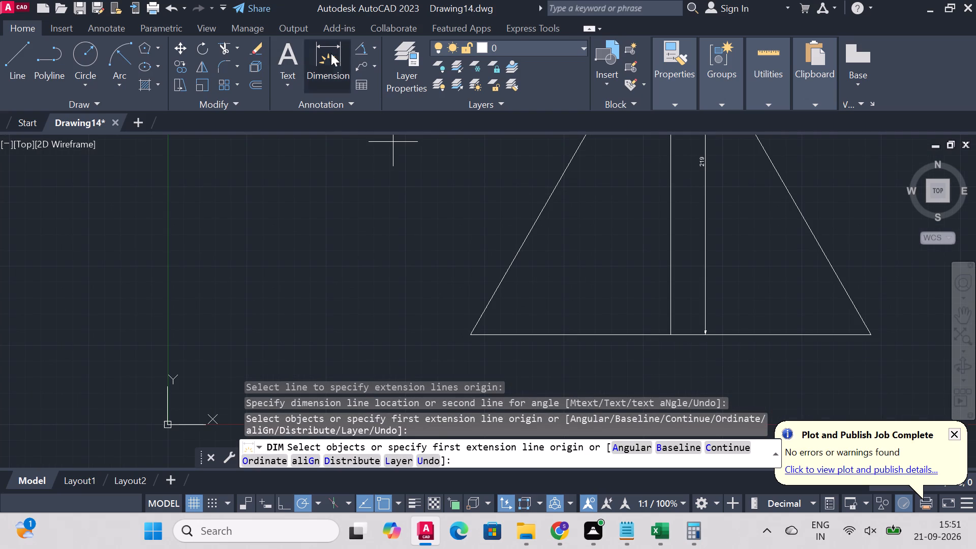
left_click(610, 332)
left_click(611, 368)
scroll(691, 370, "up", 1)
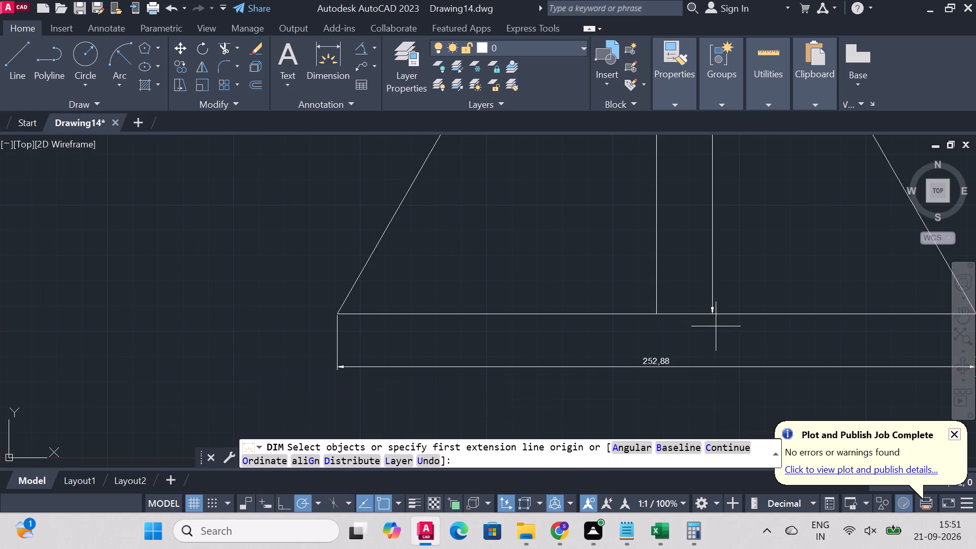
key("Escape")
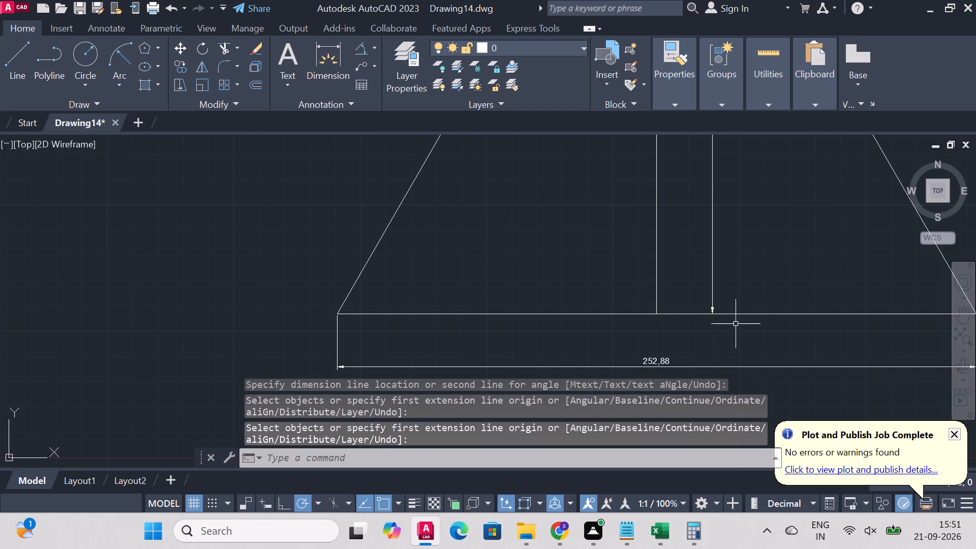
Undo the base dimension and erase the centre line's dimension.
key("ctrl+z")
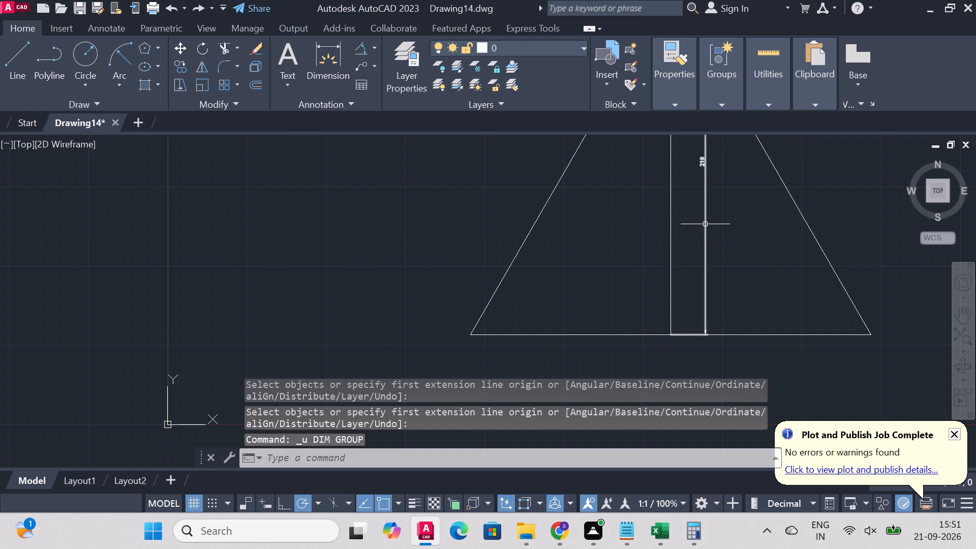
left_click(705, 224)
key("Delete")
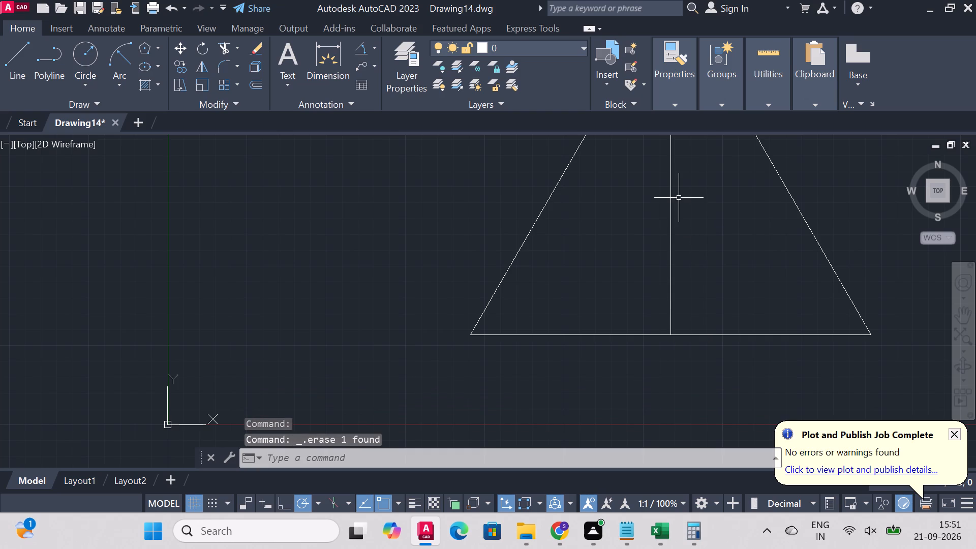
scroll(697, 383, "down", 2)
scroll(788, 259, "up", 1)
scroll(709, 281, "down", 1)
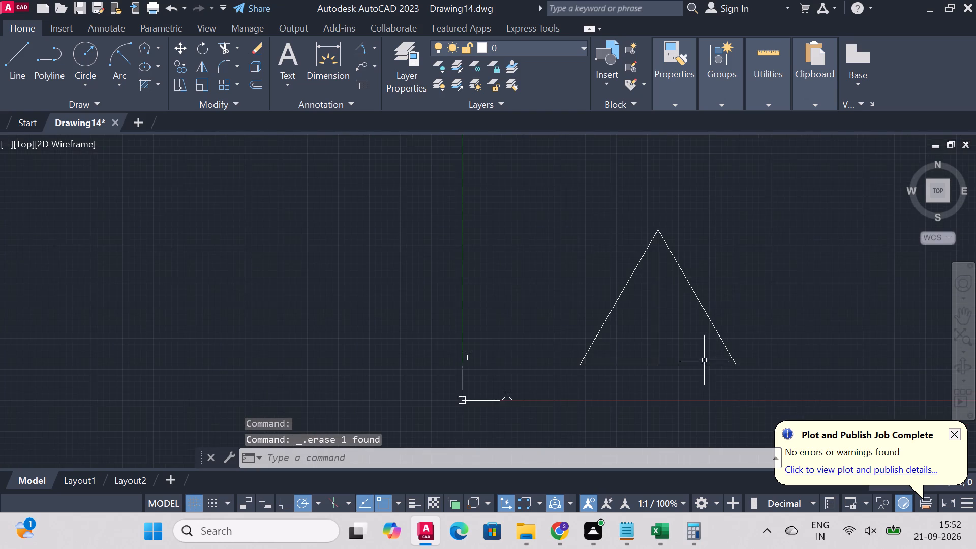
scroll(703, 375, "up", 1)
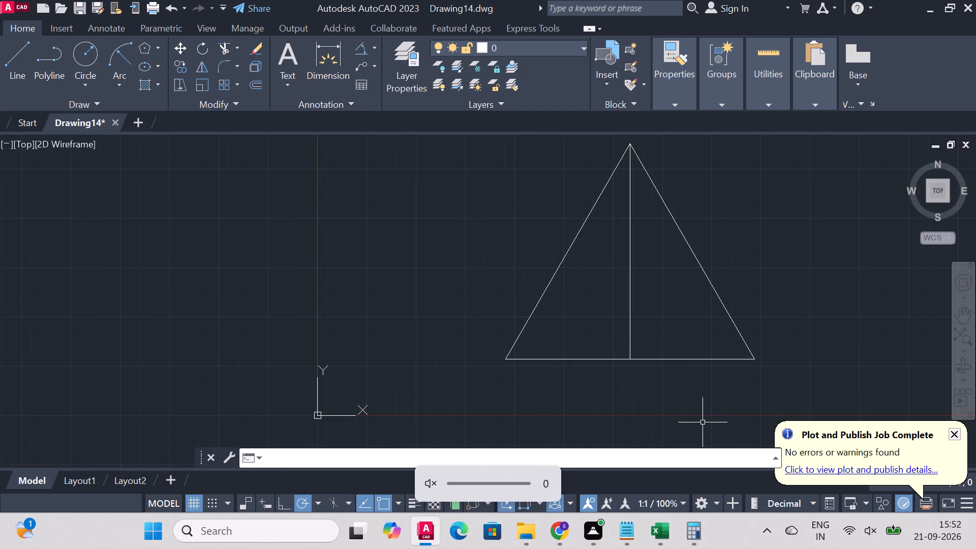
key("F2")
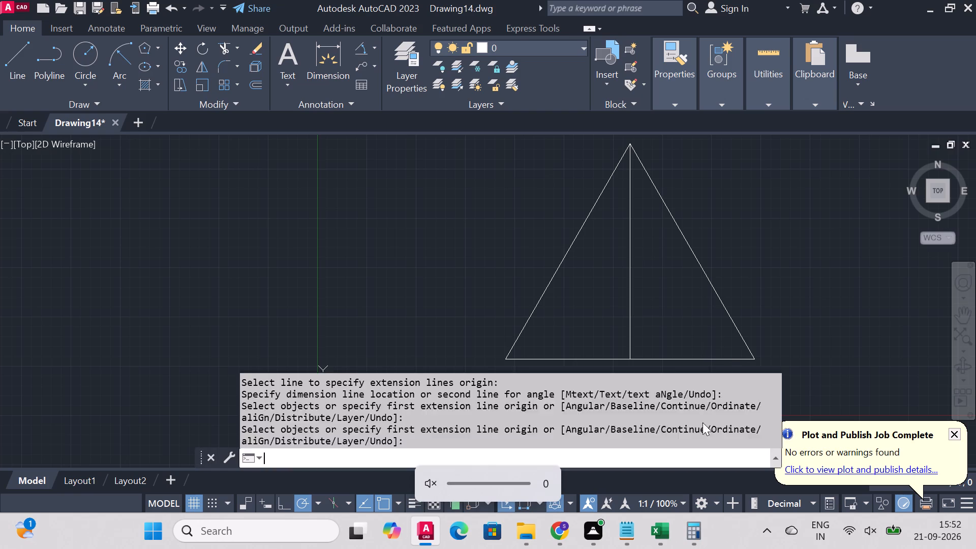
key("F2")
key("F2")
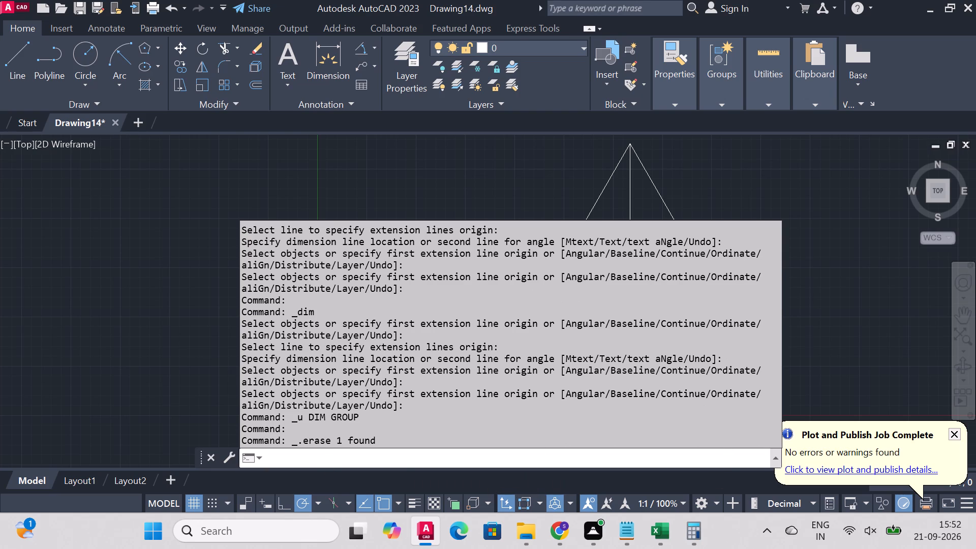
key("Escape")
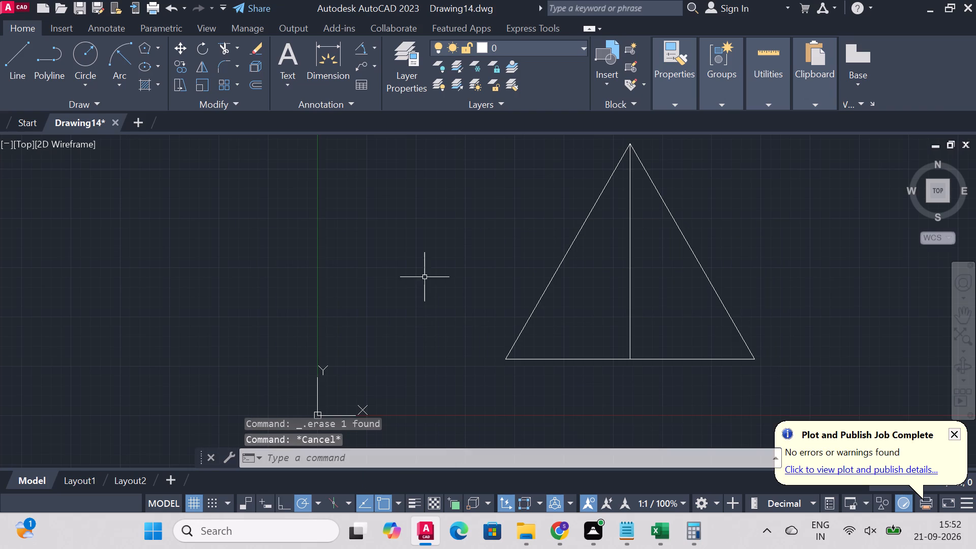
Erase the triangle and its centre line, clearing all objects from the drawing.
key("ctrl+a")
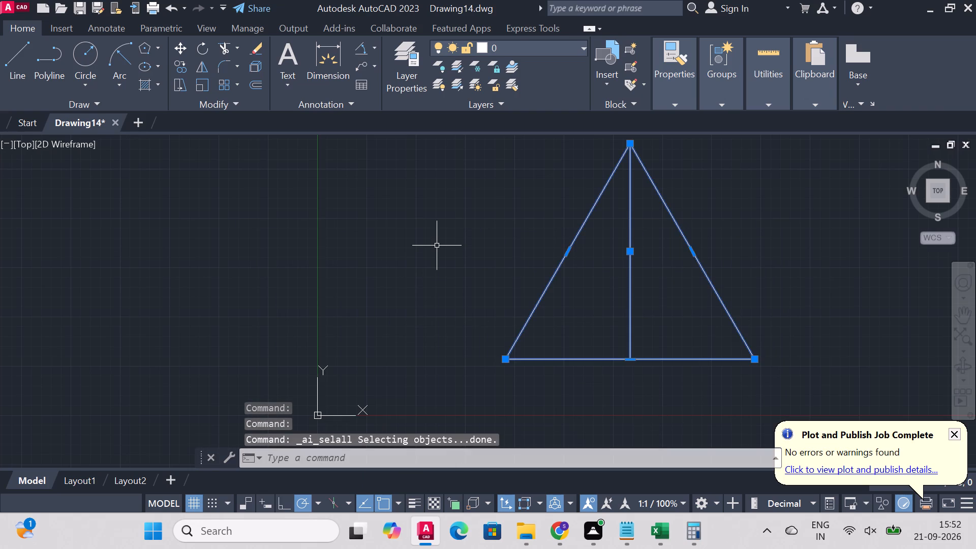
key("Delete")
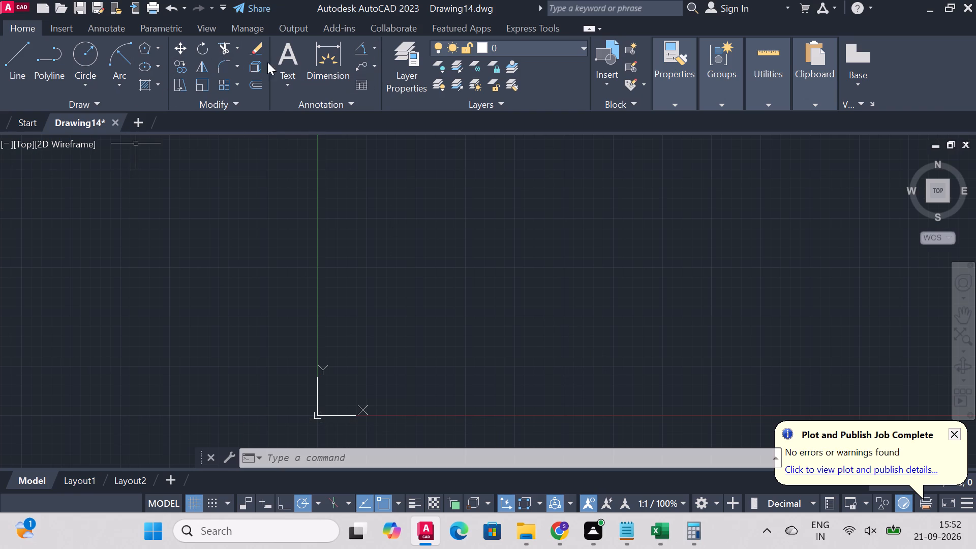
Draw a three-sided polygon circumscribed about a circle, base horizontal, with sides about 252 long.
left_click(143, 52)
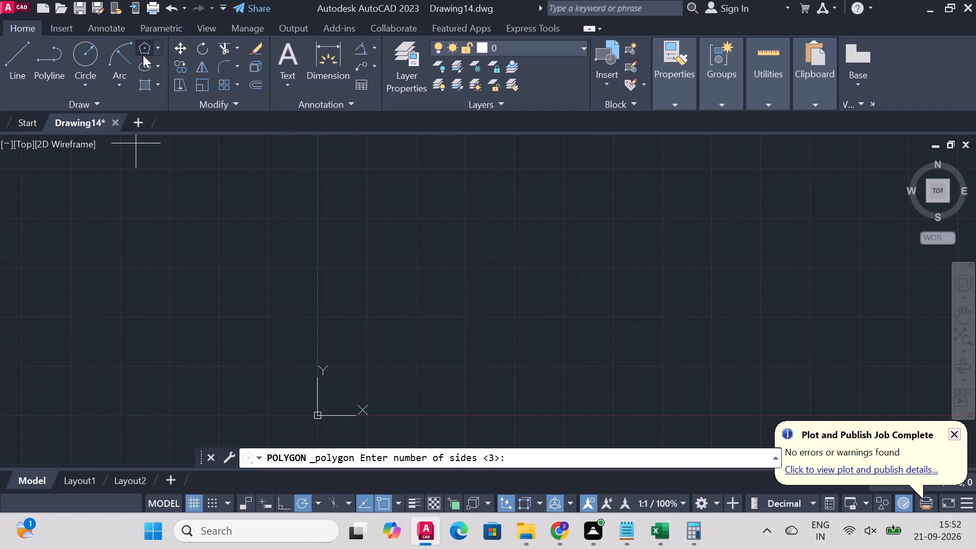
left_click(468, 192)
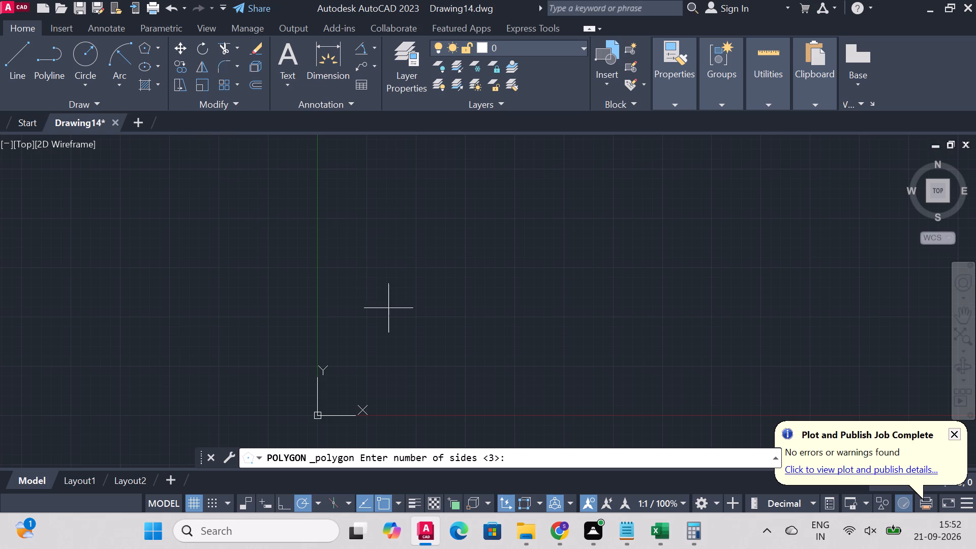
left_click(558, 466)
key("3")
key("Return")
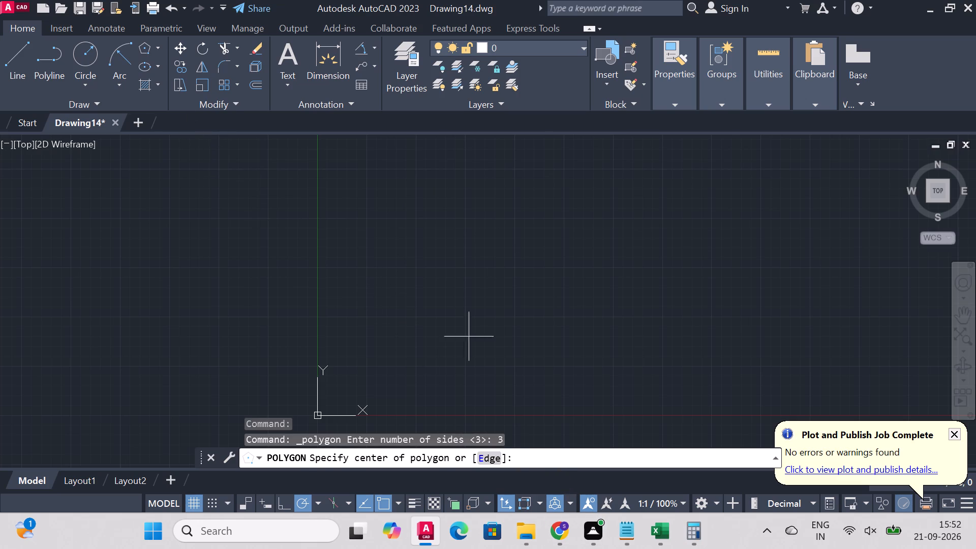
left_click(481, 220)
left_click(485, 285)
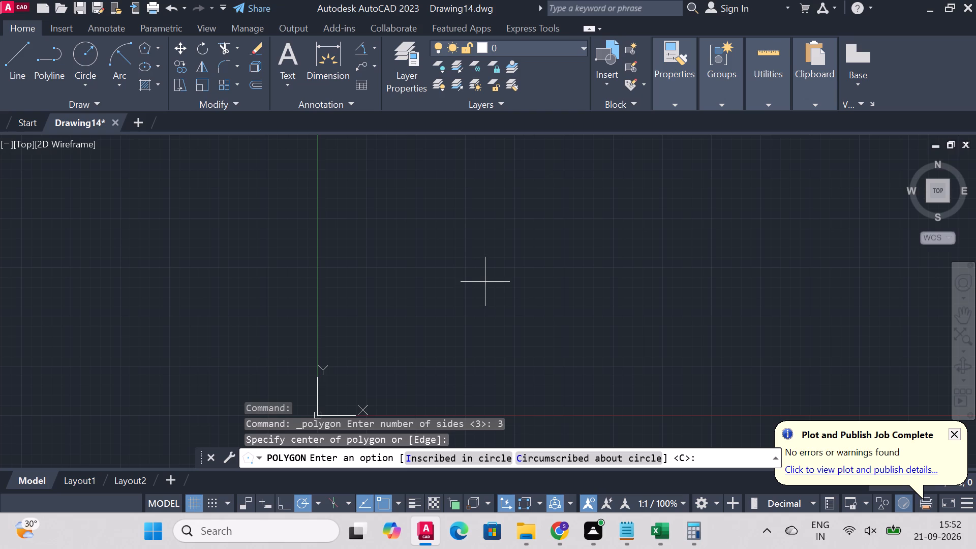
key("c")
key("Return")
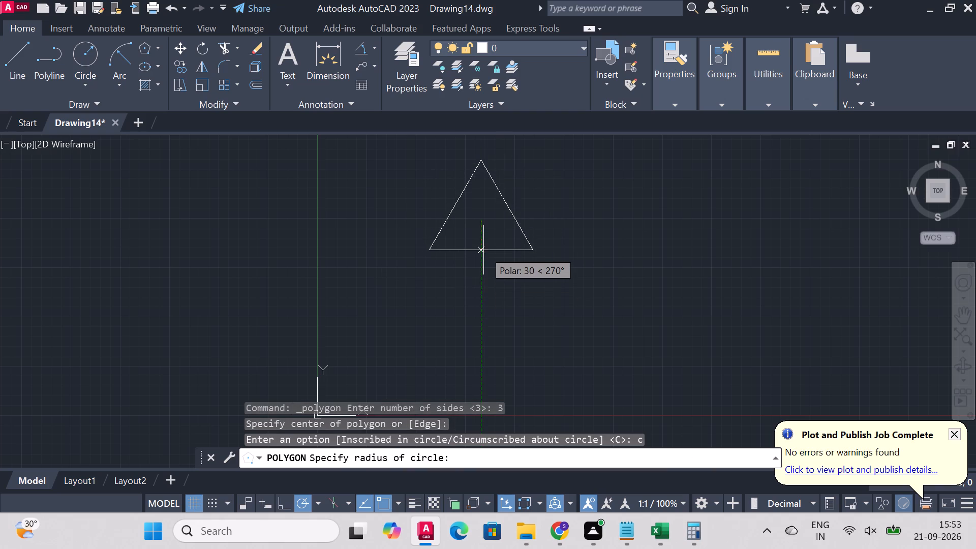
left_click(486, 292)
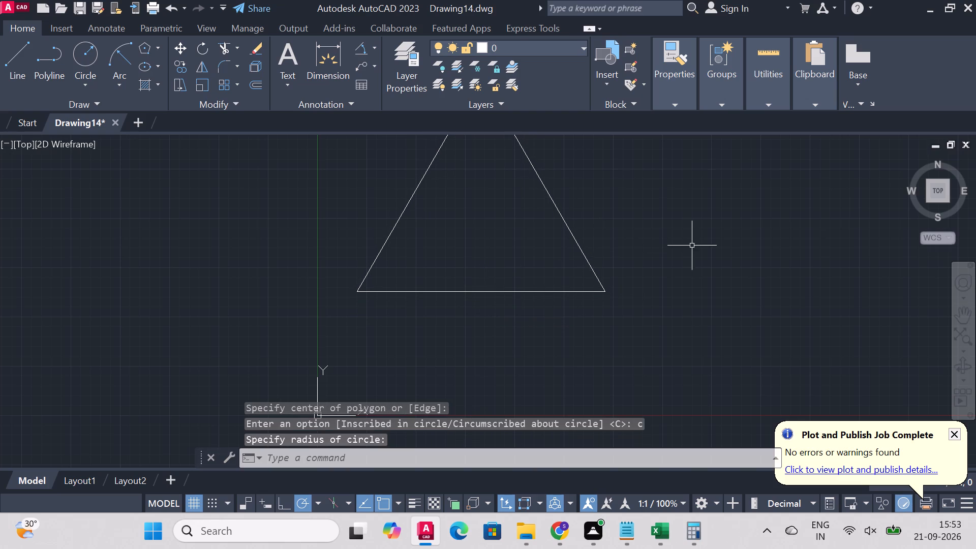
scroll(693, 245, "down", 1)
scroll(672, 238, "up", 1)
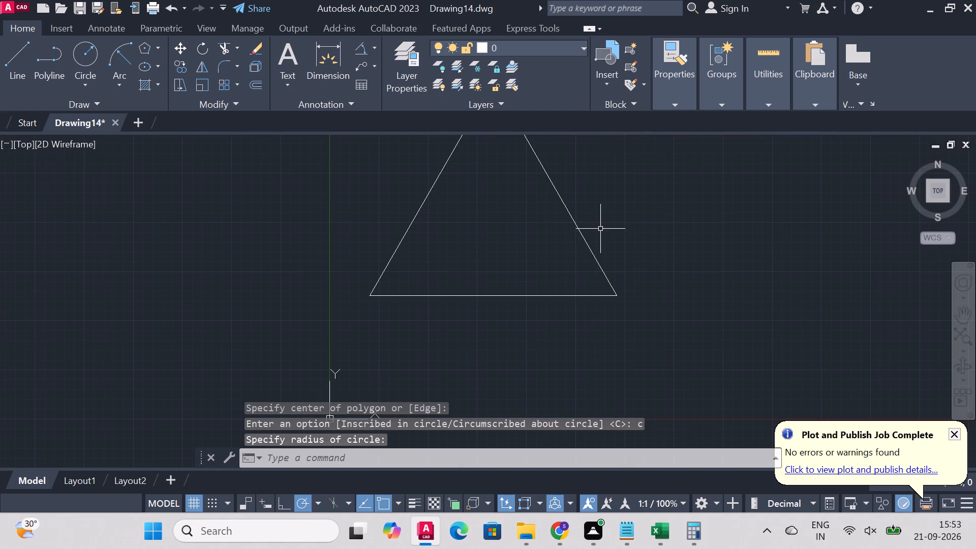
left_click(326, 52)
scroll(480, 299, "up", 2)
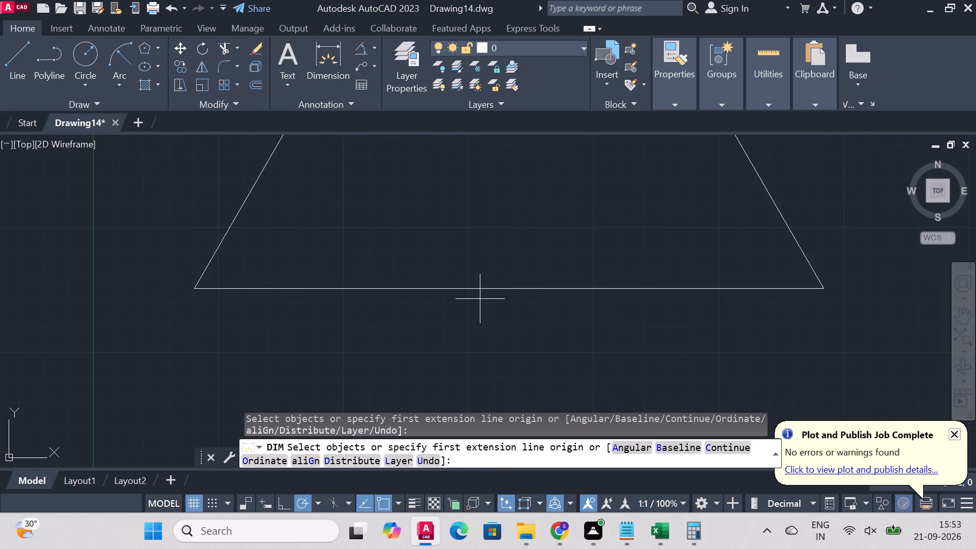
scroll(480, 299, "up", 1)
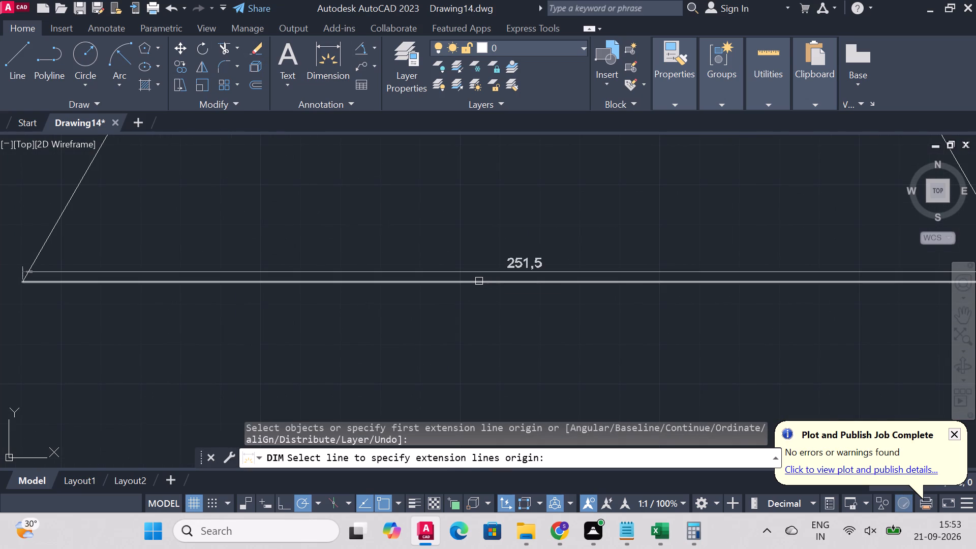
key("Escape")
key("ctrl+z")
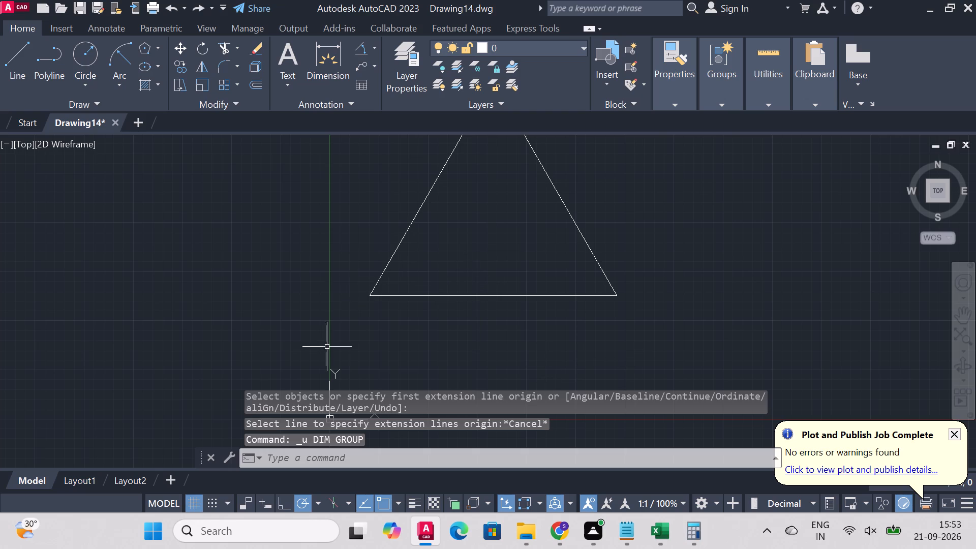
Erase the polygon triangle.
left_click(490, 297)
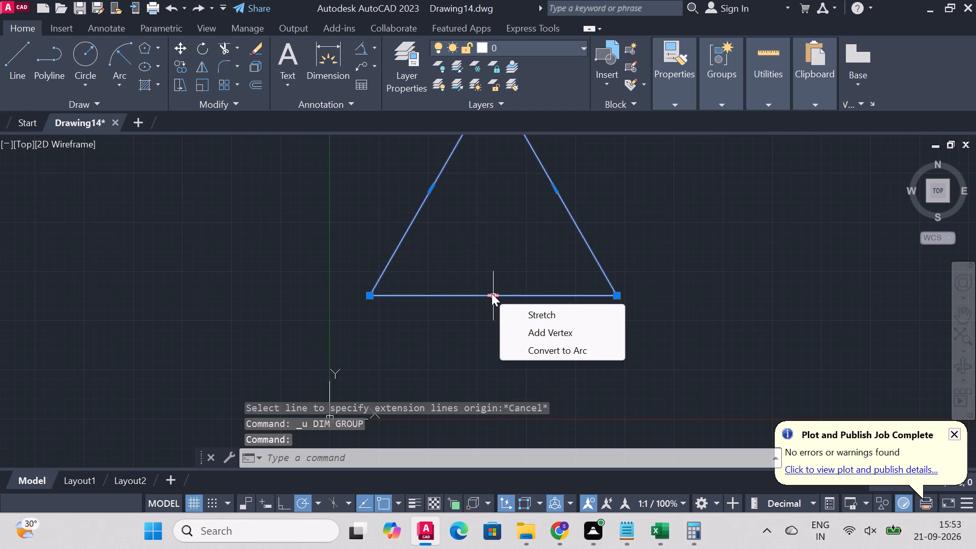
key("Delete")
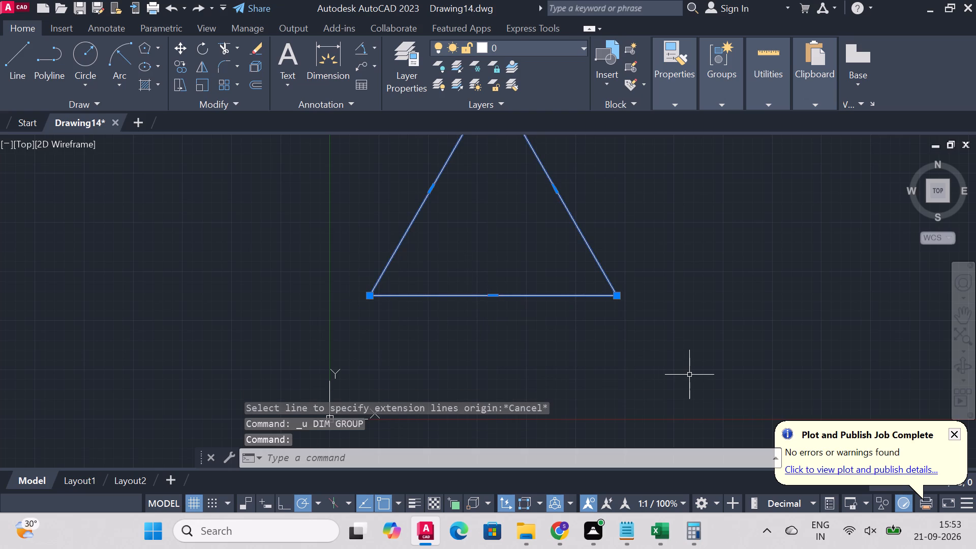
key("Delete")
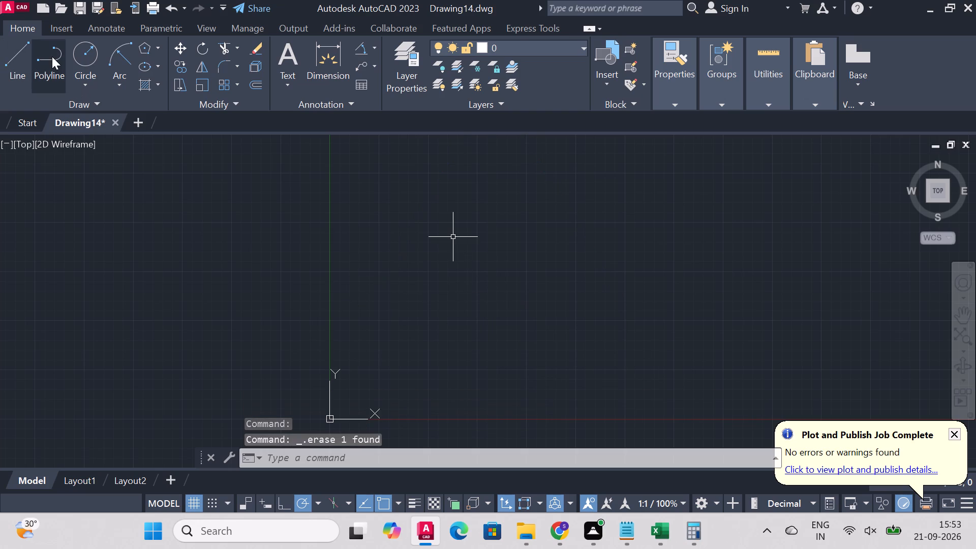
Draw an equilateral triangle from three connected lines, each 146 long, with a horizontal base and the apex on top.
left_click(25, 56)
left_click(436, 291)
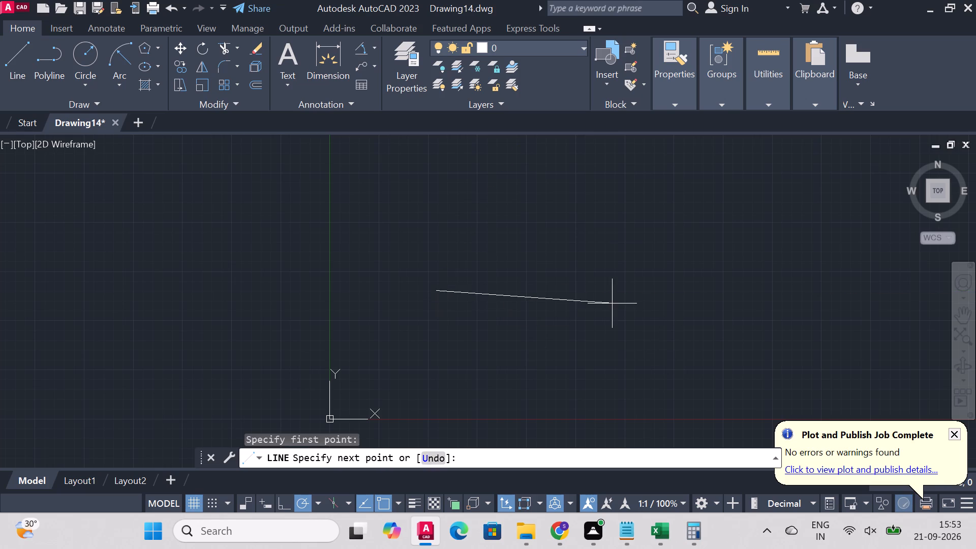
key("1")
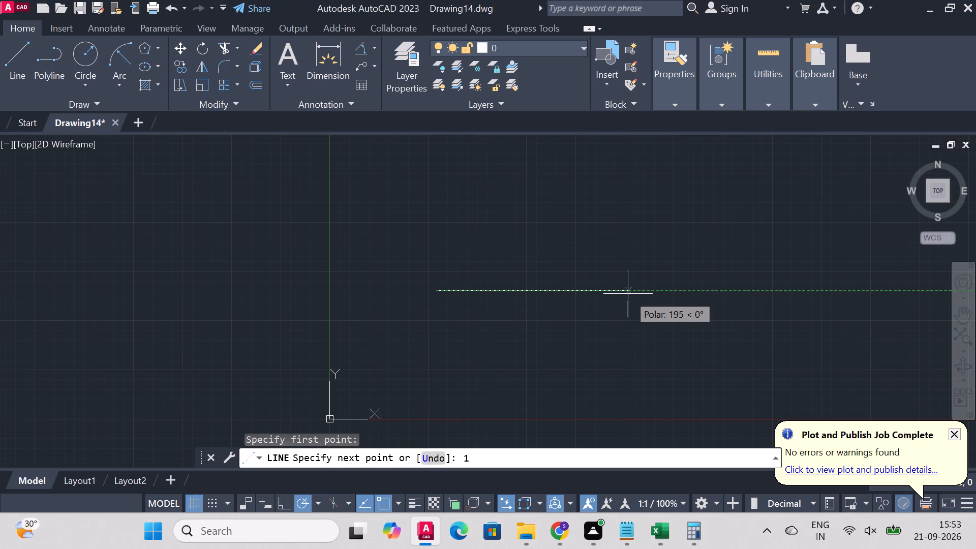
key("4")
key("6")
key("Return")
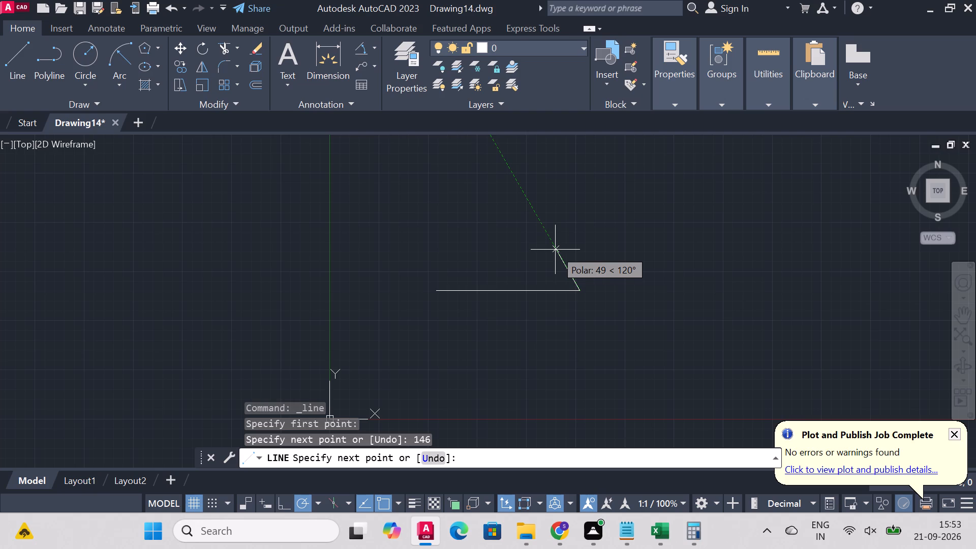
key("1")
type("46")
key("Return")
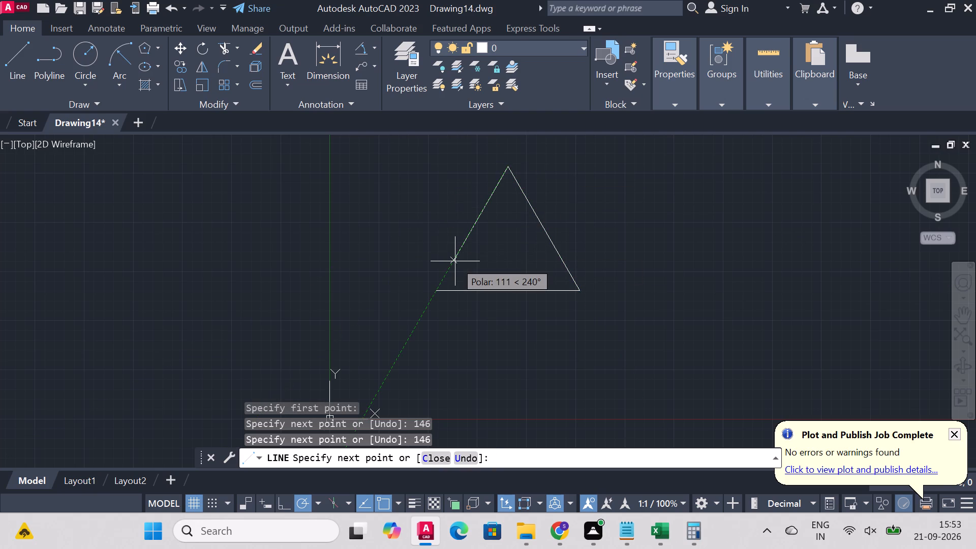
type("146")
key("Return")
right_click(376, 251)
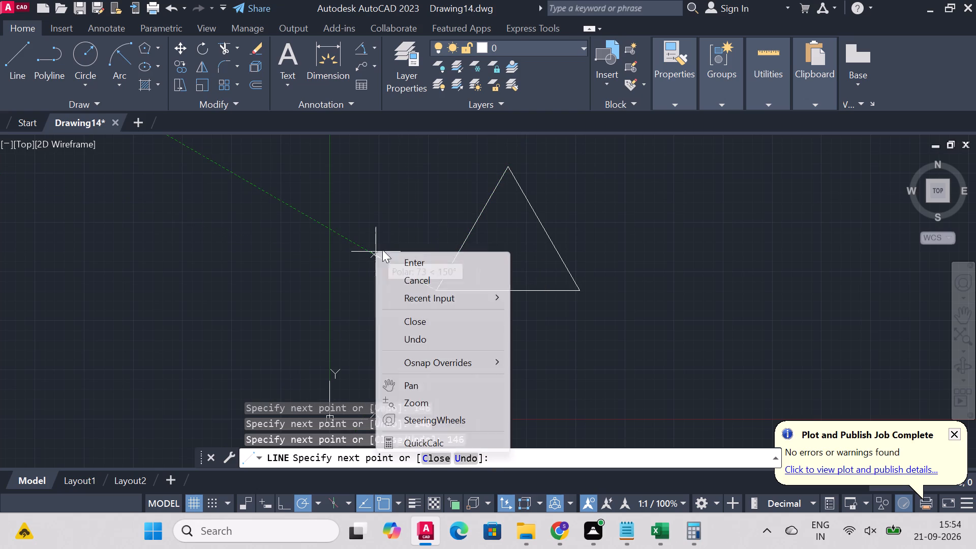
left_click(417, 261)
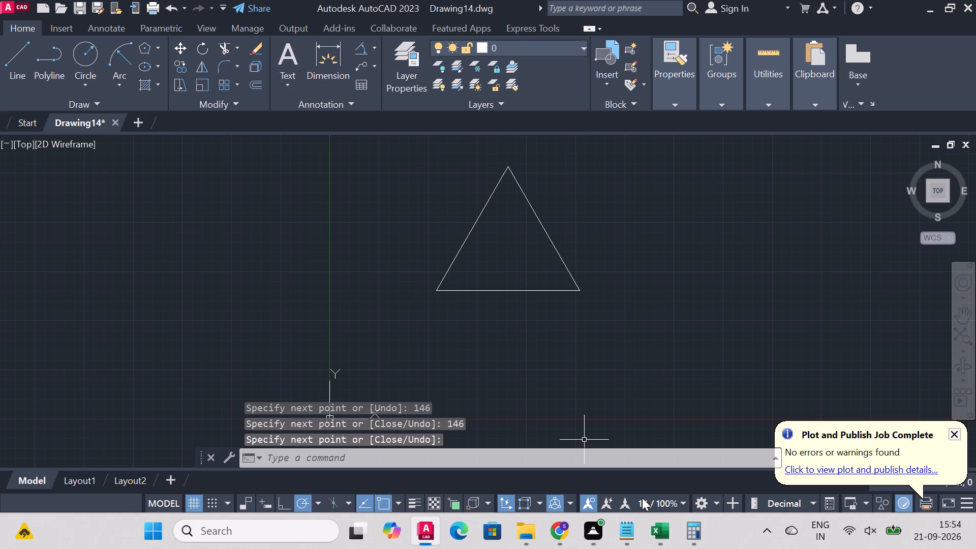
Draw a vertical centre line from the triangle's apex to the midpoint of its base.
scroll(552, 354, "up", 1)
scroll(558, 375, "down", 2)
scroll(593, 284, "up", 1)
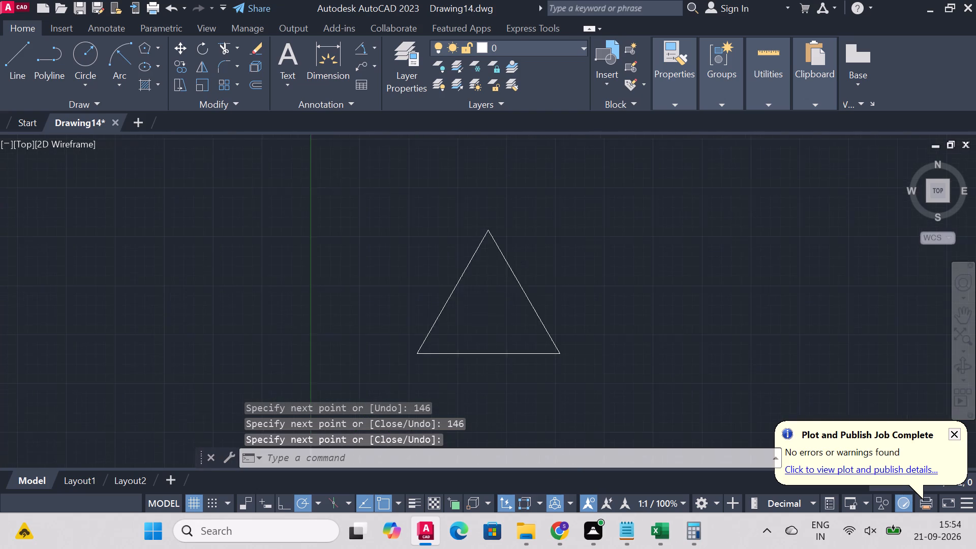
scroll(593, 284, "up", 1)
scroll(485, 396, "down", 2)
scroll(490, 423, "up", 3)
scroll(393, 381, "down", 1)
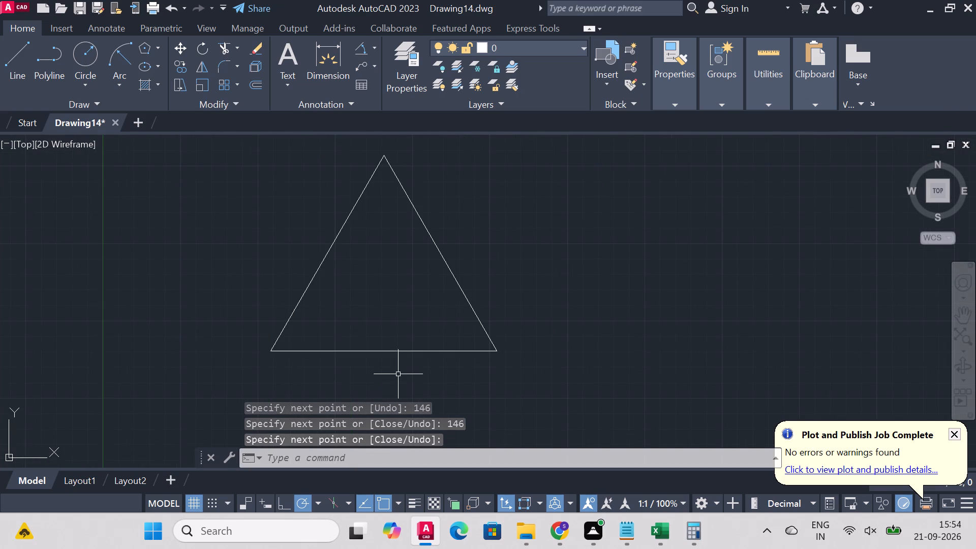
left_click(0, 67)
left_click(11, 57)
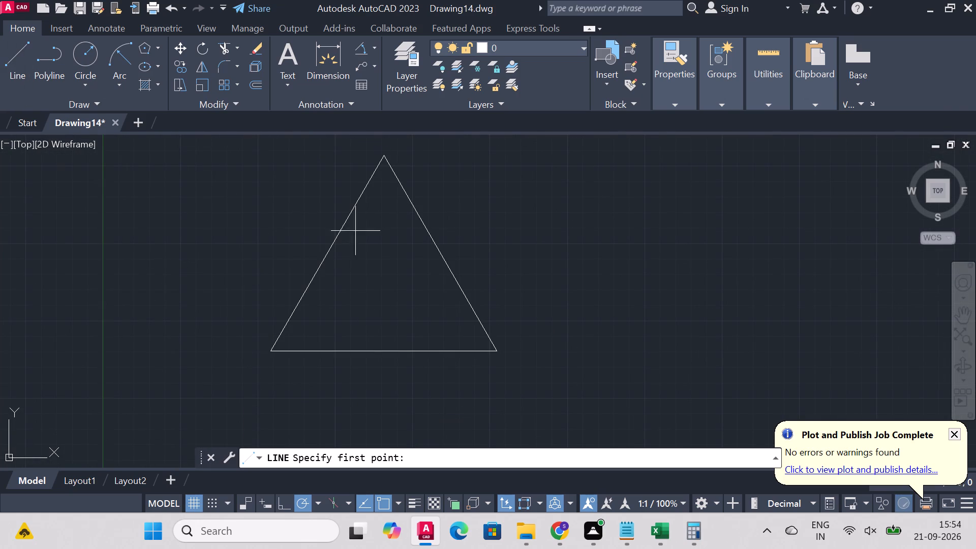
left_click(386, 158)
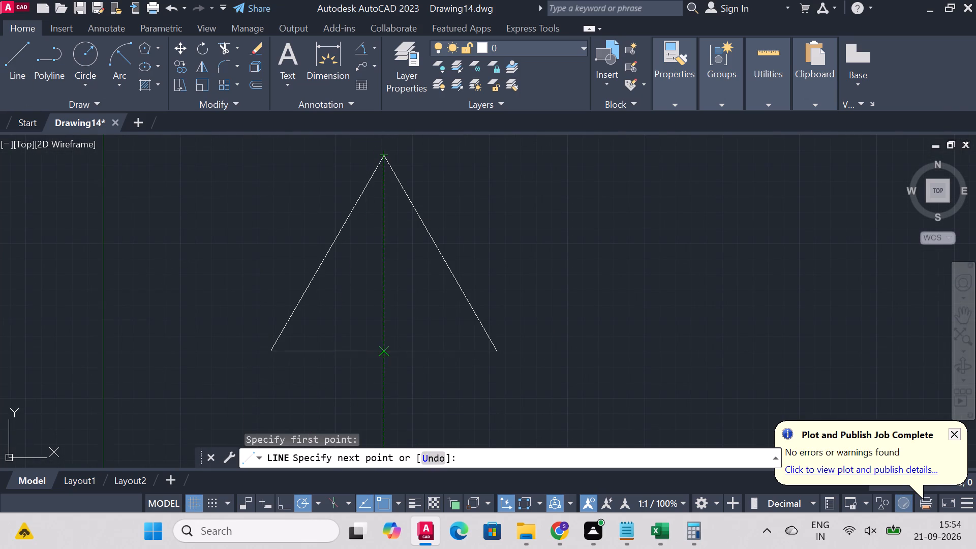
left_click(388, 347)
right_click(386, 348)
left_click(440, 172)
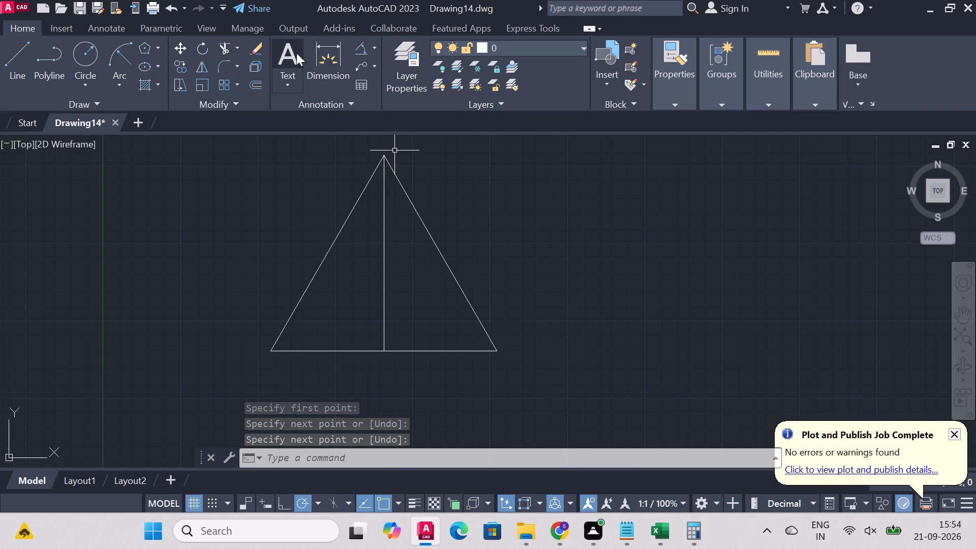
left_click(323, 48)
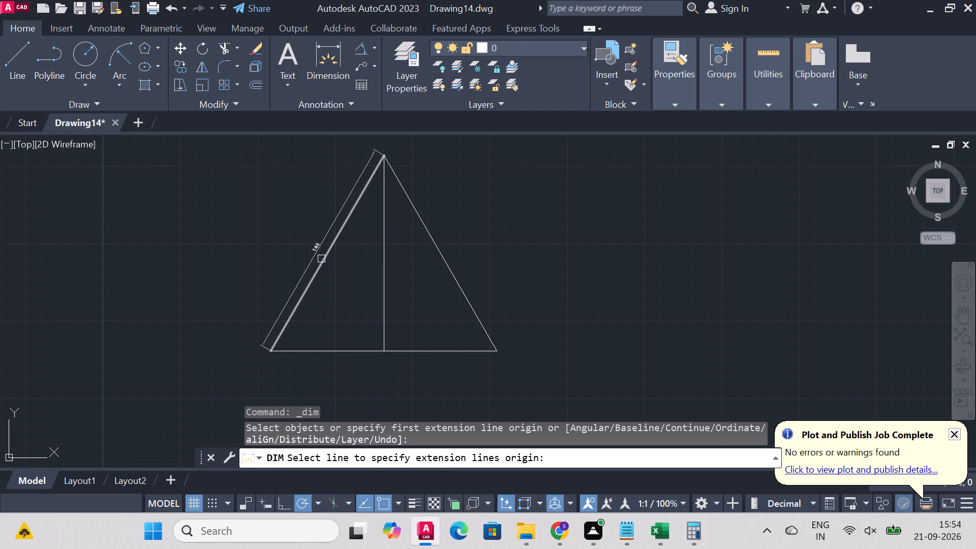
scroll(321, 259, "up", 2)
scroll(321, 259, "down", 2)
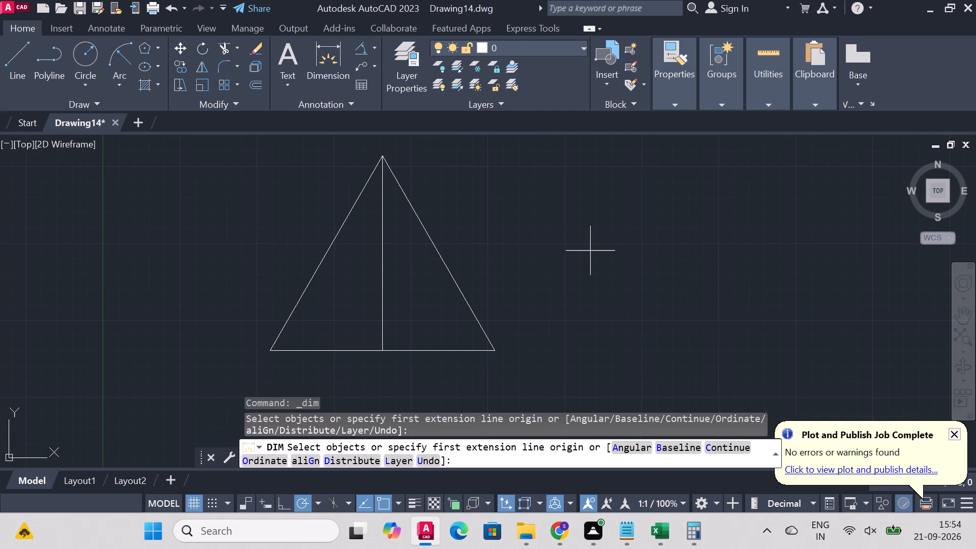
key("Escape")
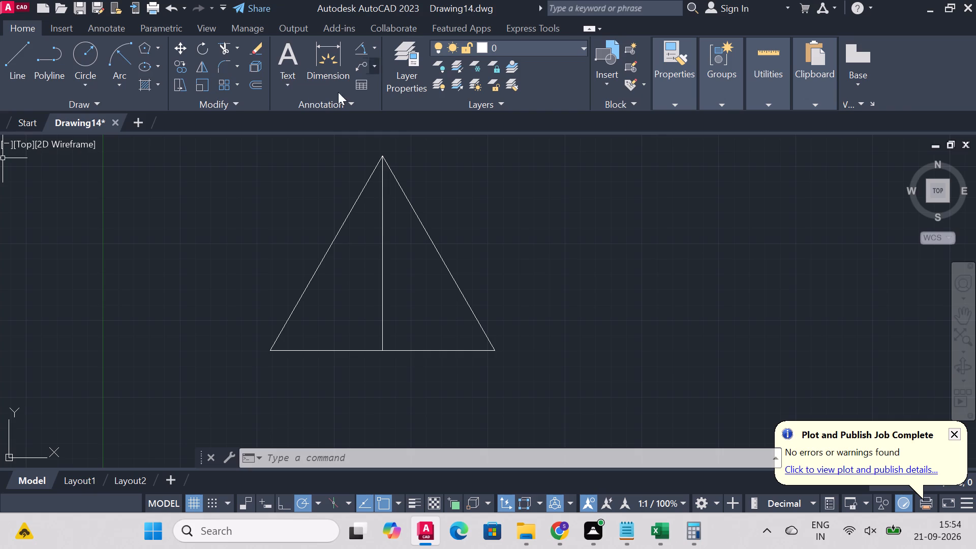
Dimension the triangle's vertical centre line, placing the dimension just to the left of the line.
left_click(319, 59)
scroll(376, 199, "up", 1)
scroll(451, 243, "down", 3)
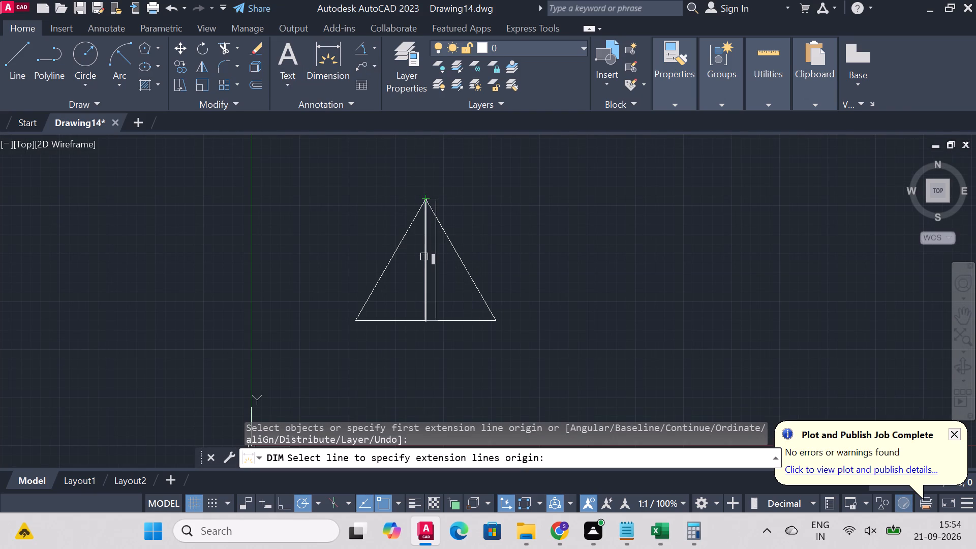
scroll(424, 257, "up", 3)
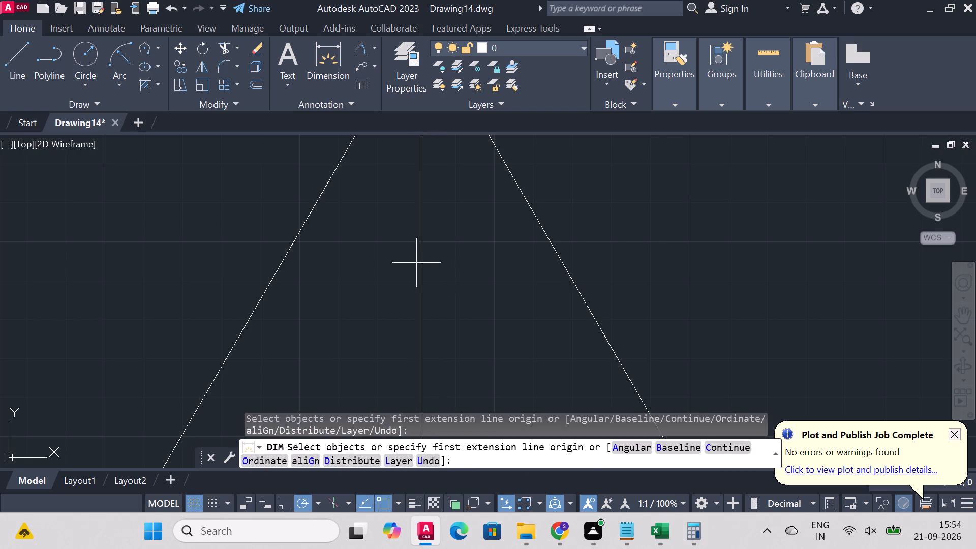
left_click(422, 262)
left_click(398, 261)
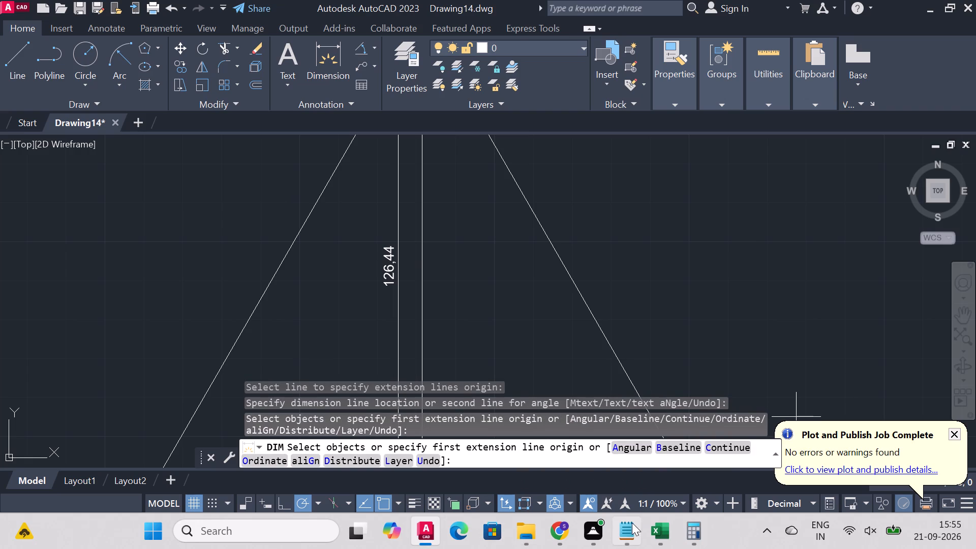
Switch to Calculator and divide 126.44 by 2 to get half the centre line's length.
left_click(693, 536)
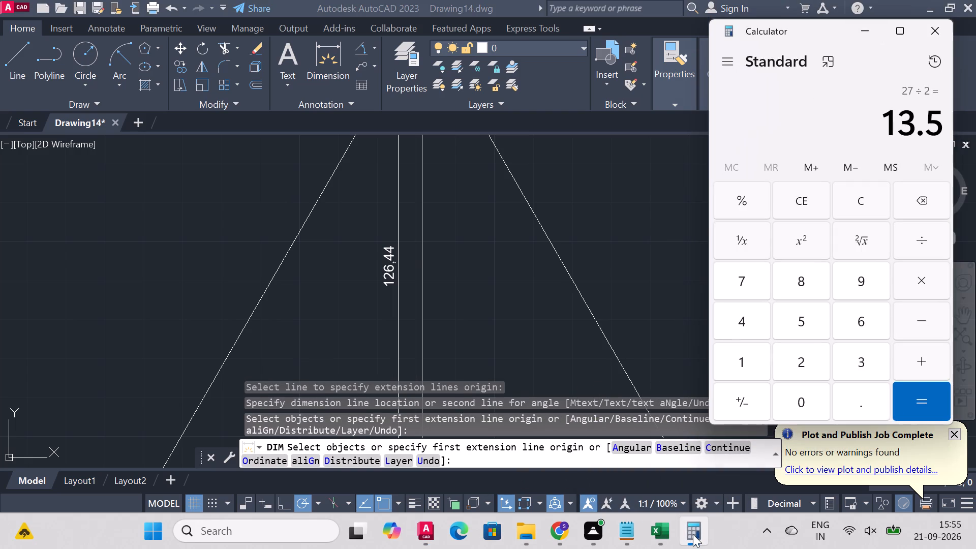
key("Escape")
type("12")
key("6")
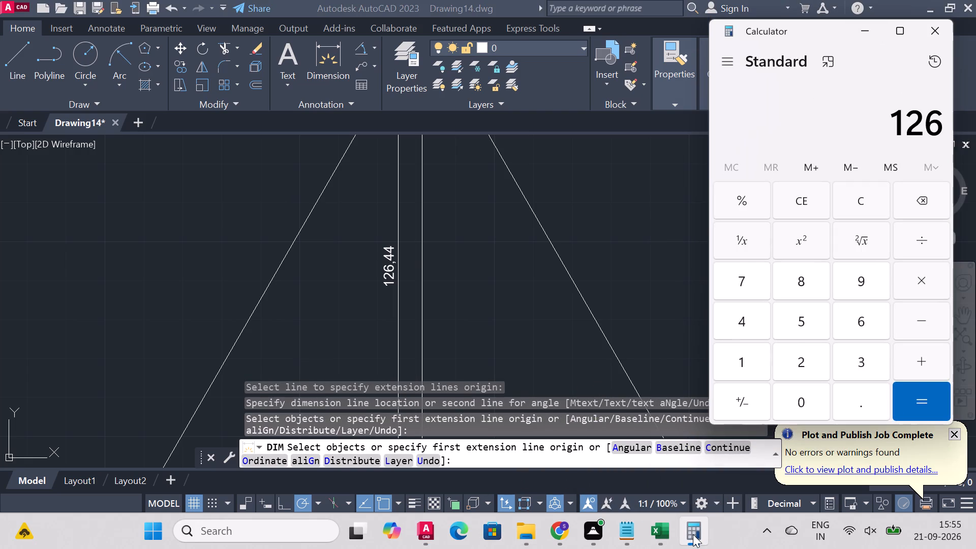
key("period")
type("44")
type("/2")
key("Return")
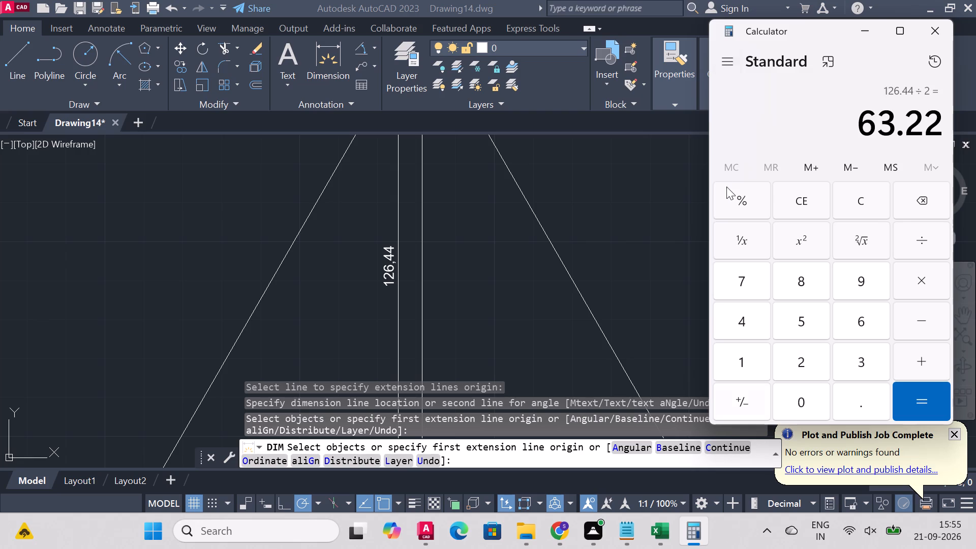
left_click(874, 38)
Draw a vertical line 63.22 long from the midpoint of the triangle's base up along the centre line.
scroll(528, 345, "down", 3)
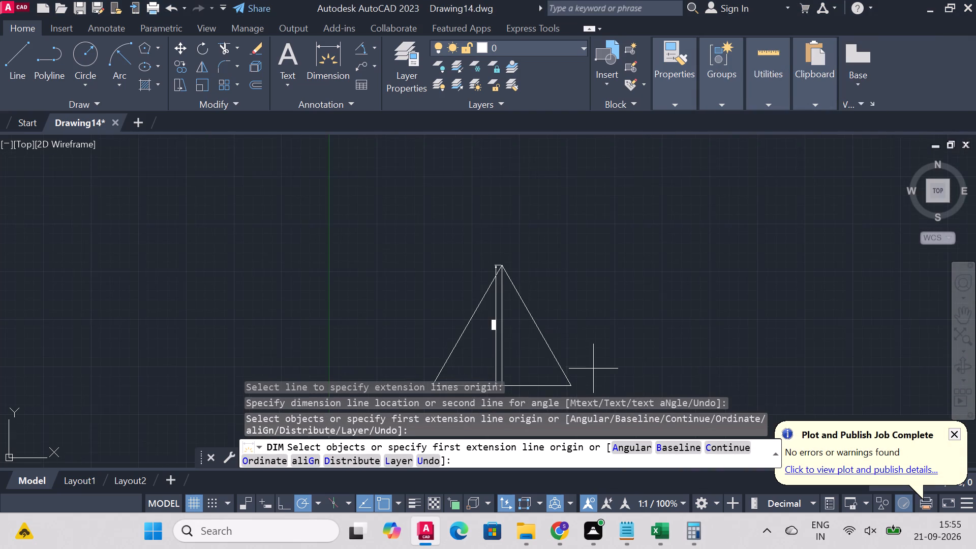
scroll(593, 369, "down", 1)
scroll(535, 405, "up", 10)
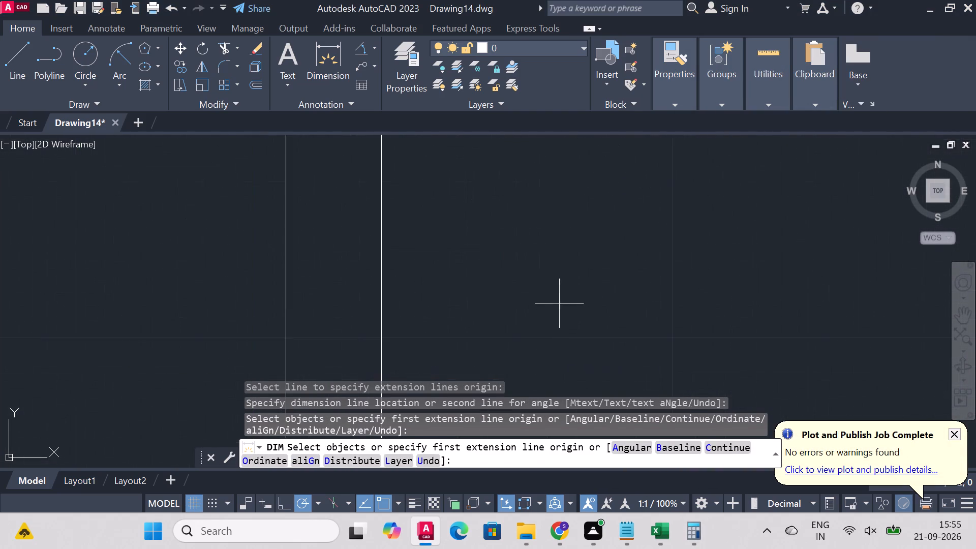
scroll(560, 301, "down", 5)
scroll(565, 348, "up", 2)
scroll(571, 231, "down", 2)
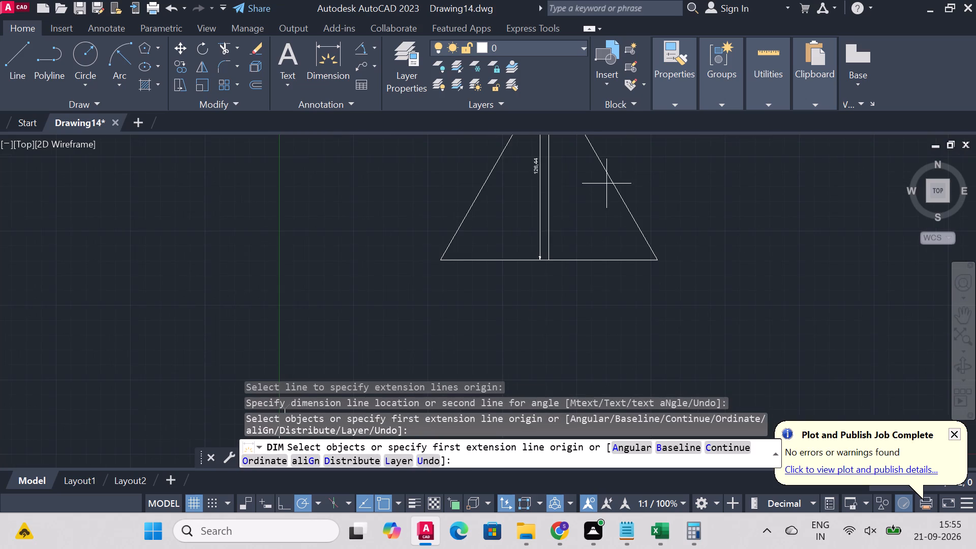
scroll(606, 183, "down", 2)
scroll(612, 173, "up", 3)
key("Escape")
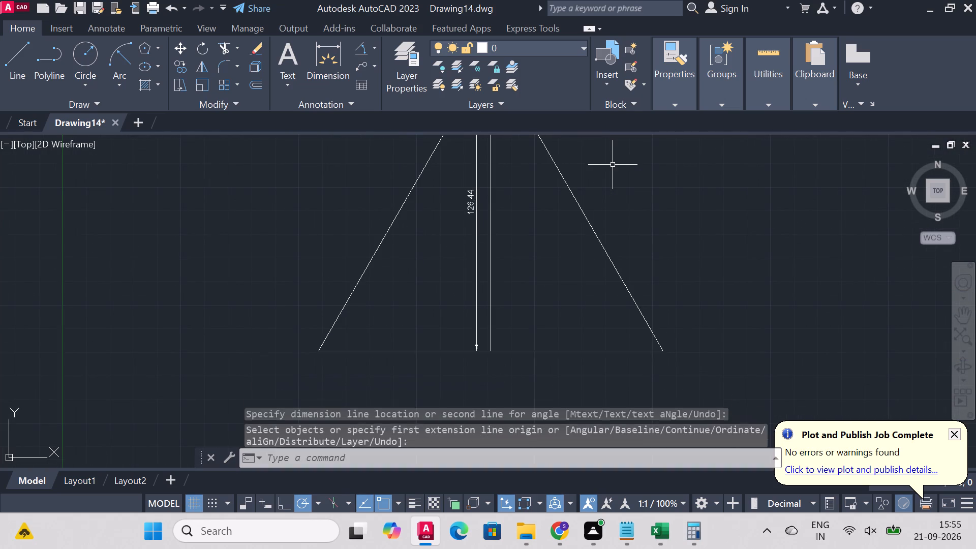
left_click(12, 48)
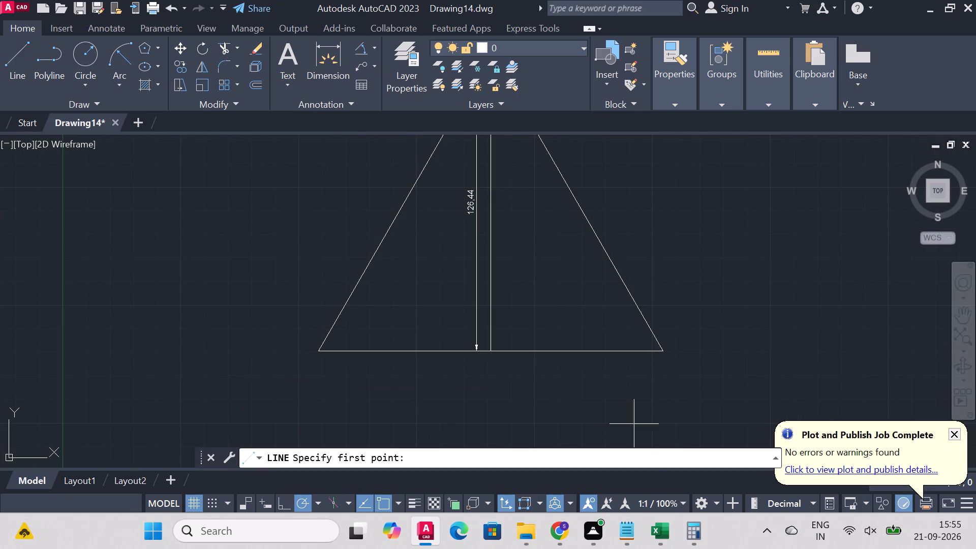
left_click(495, 353)
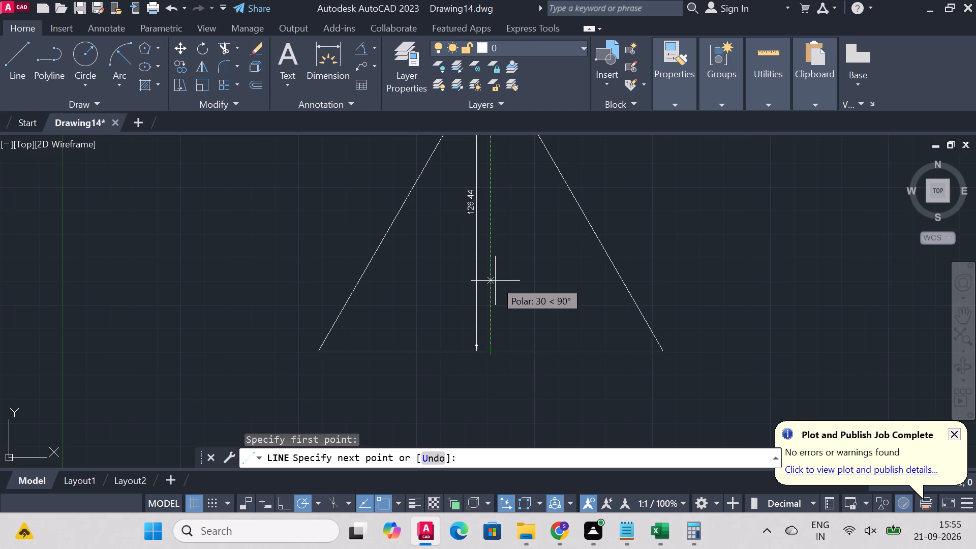
key("6")
key("3")
type(".22")
key("Return")
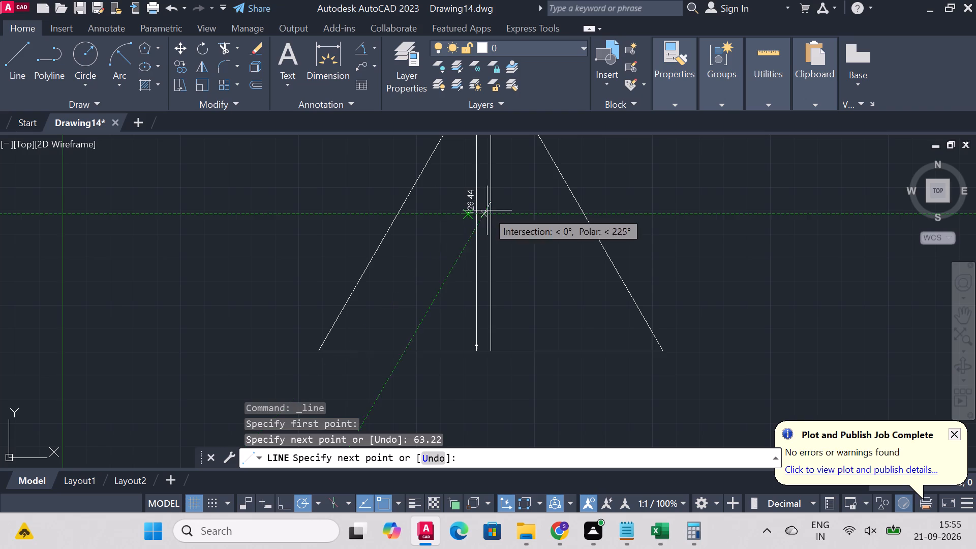
Add a short horizontal marker line, about 7 long, going right from the top end of the 63.22 line.
left_click(506, 204)
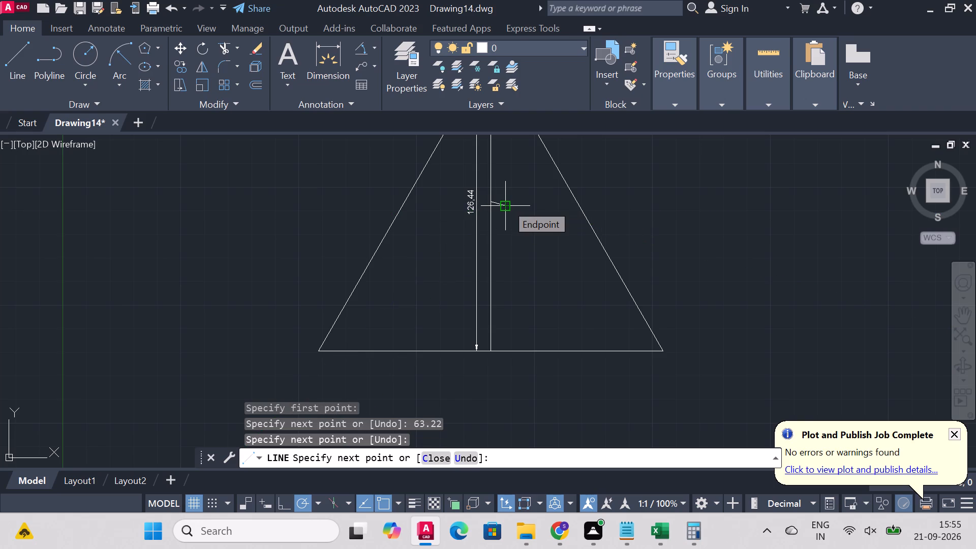
key("ctrl+z")
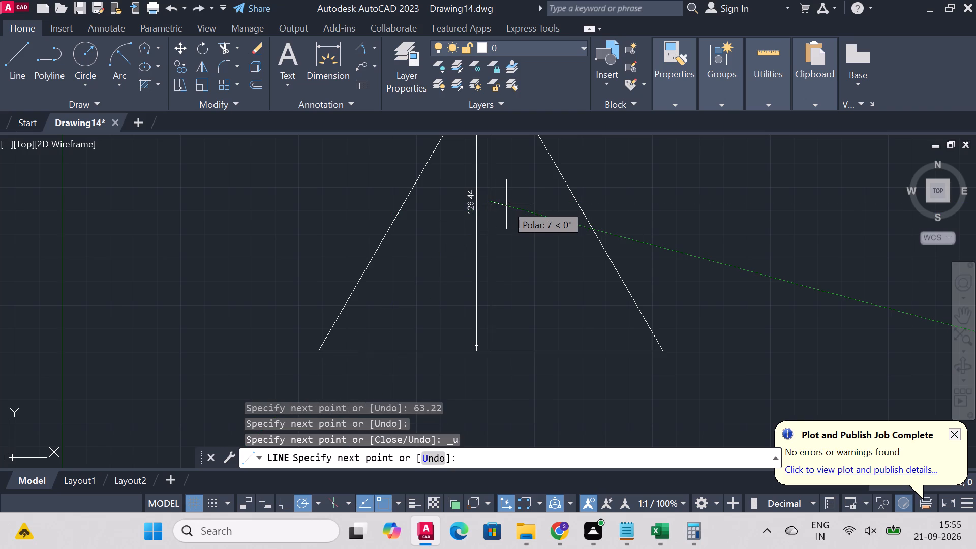
left_click(507, 202)
right_click(504, 212)
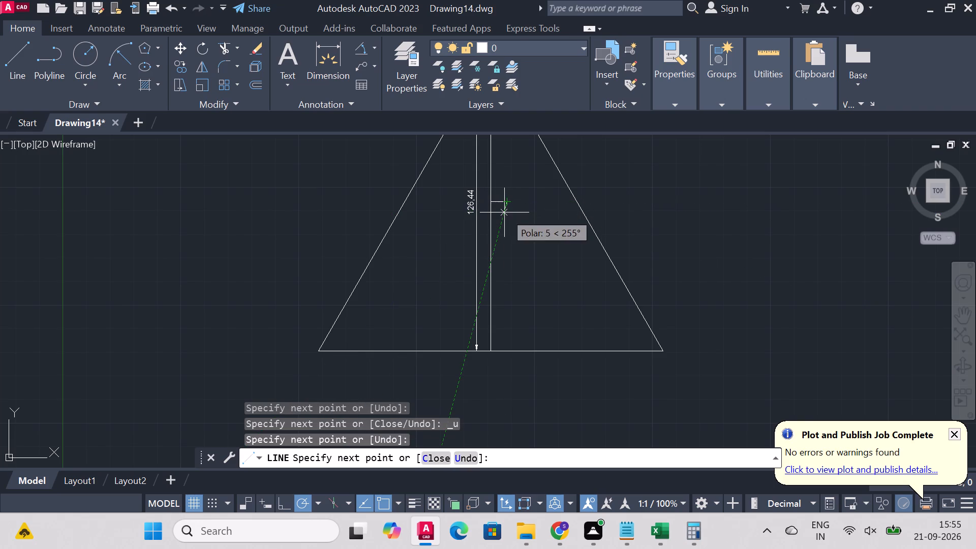
left_click(551, 223)
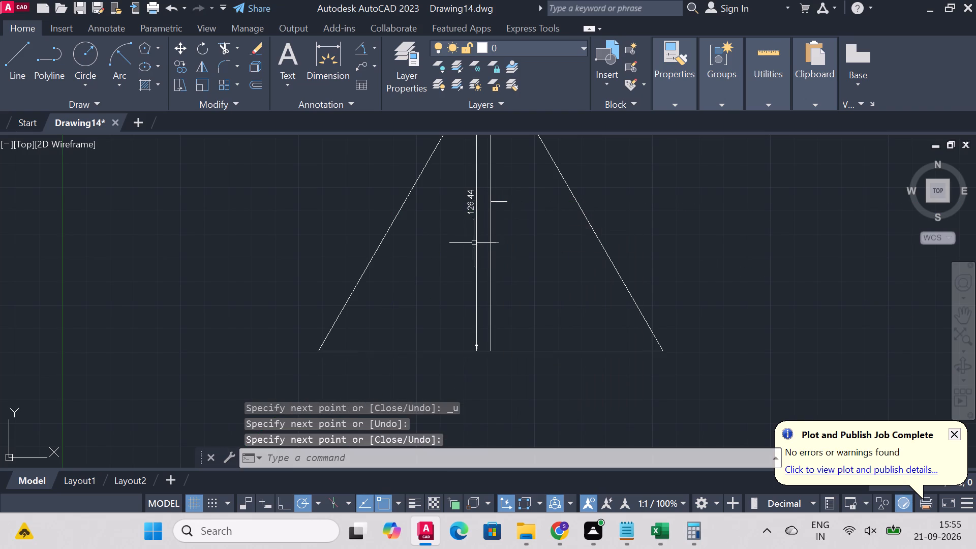
Erase the centre line's length dimension.
left_click(478, 240)
key("Delete")
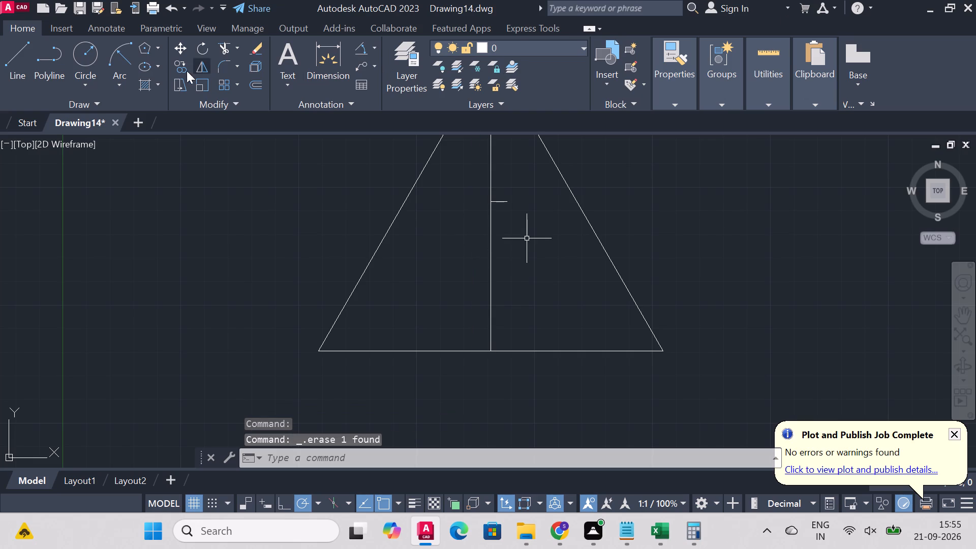
Draw a circle of radius 51 centred where the short horizontal marker meets the centre line.
left_click(97, 58)
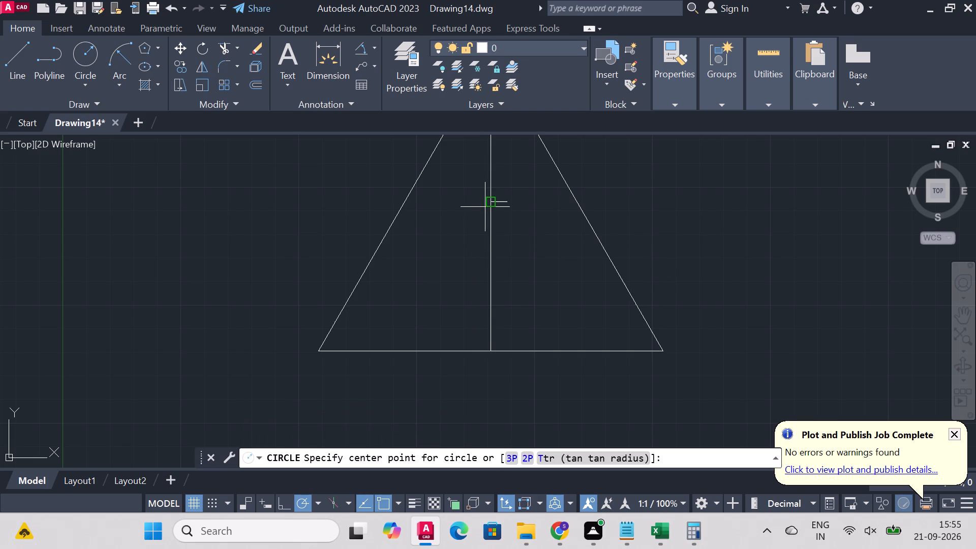
left_click(490, 205)
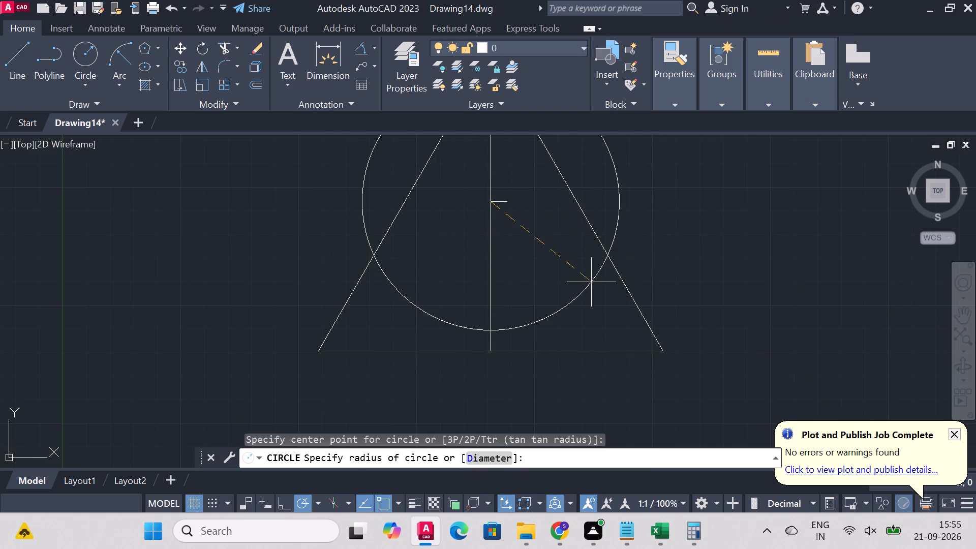
type("52")
key("BackSpace")
key("1")
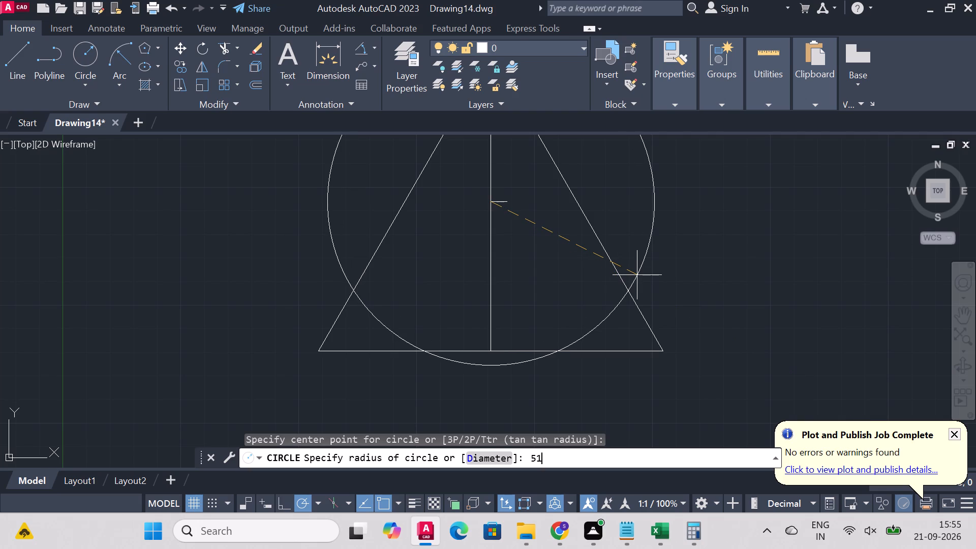
key("Return")
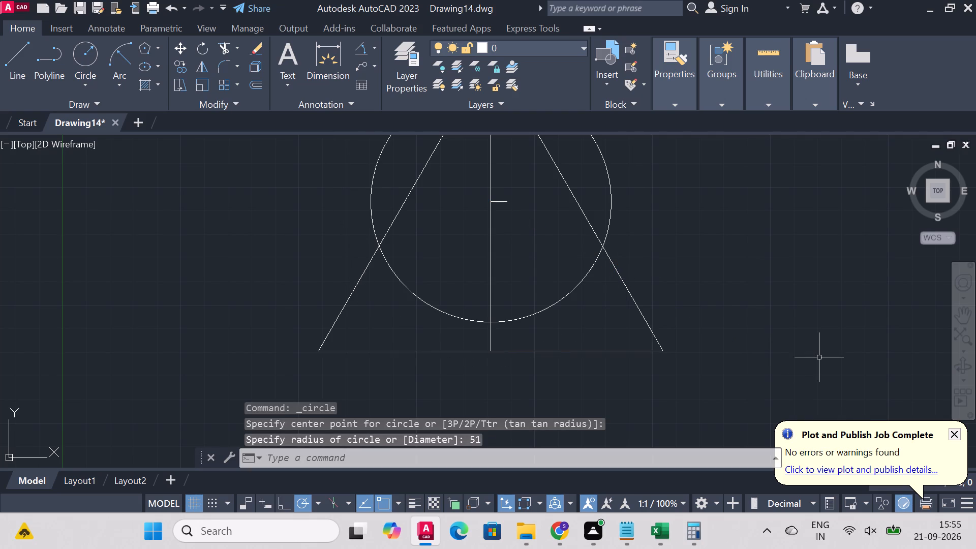
Erase the short horizontal marker line at the circle's centre.
scroll(512, 217, "down", 2)
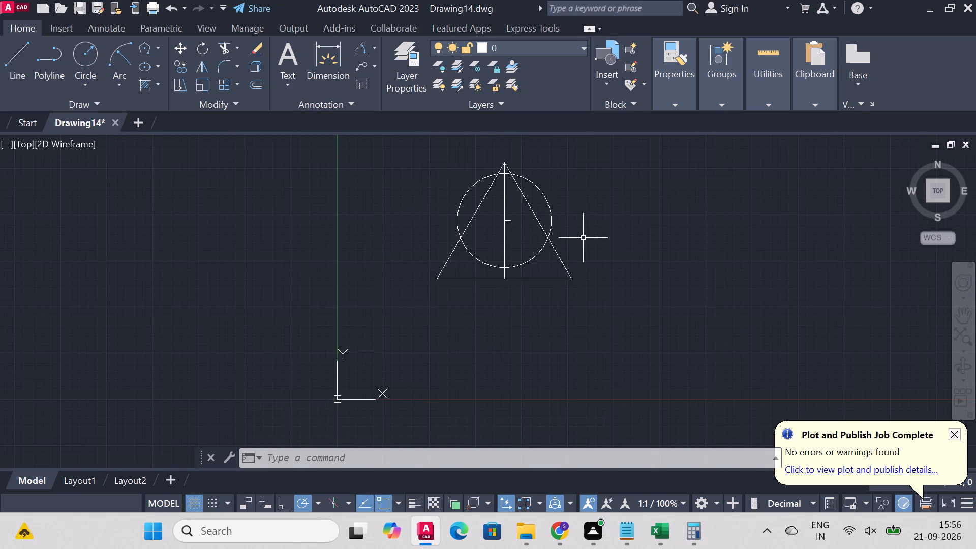
scroll(529, 237, "up", 2)
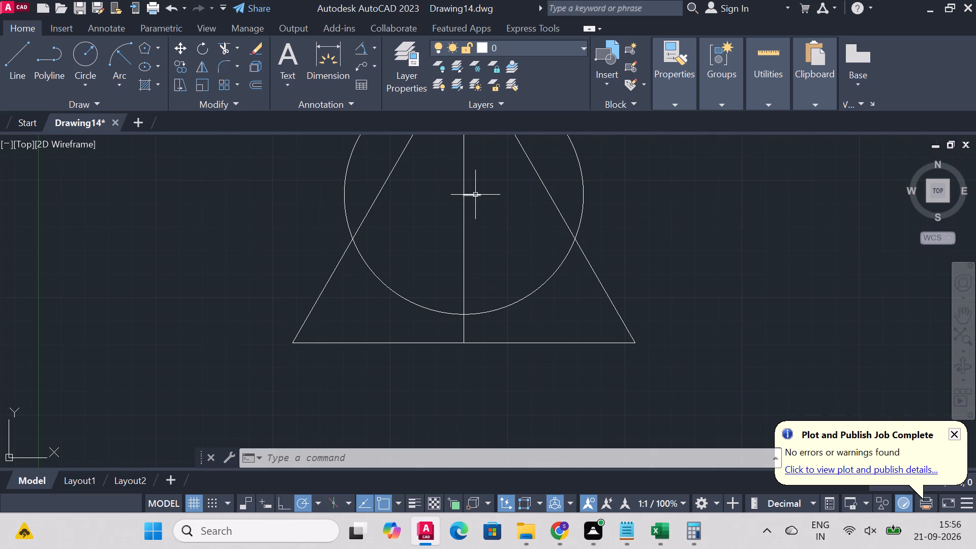
left_click(475, 195)
key("Delete")
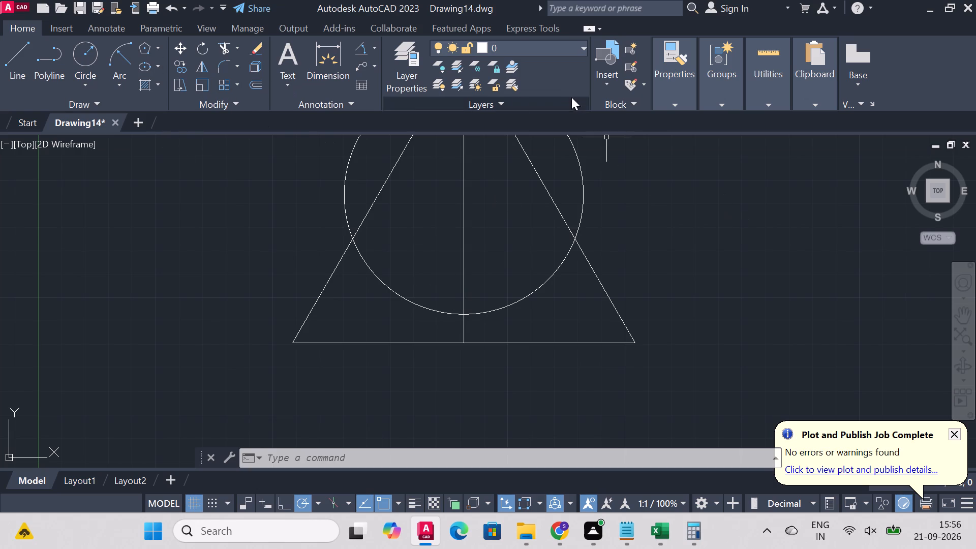
Move the radius 51 circle from its centre straight down along the centre line by about 21.
left_click(187, 50)
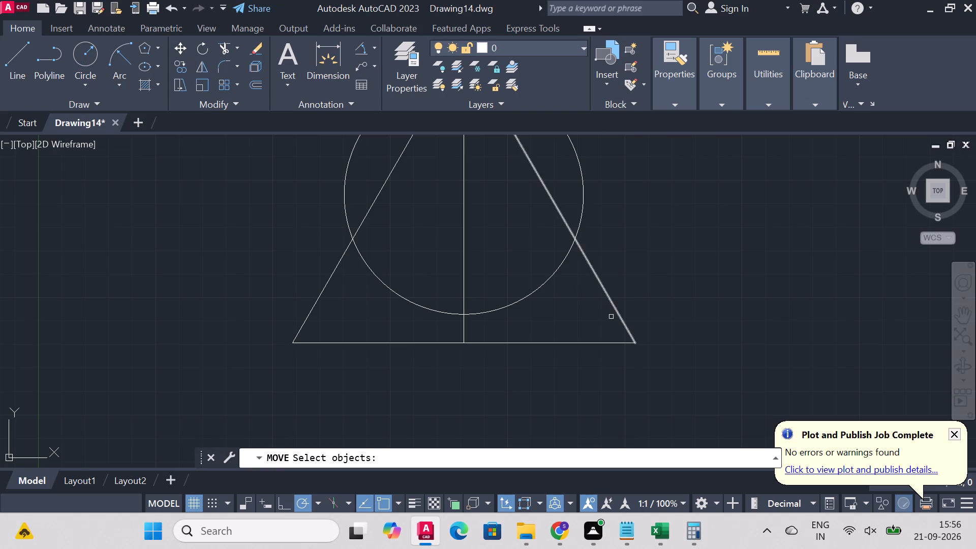
left_click(545, 281)
key("Return")
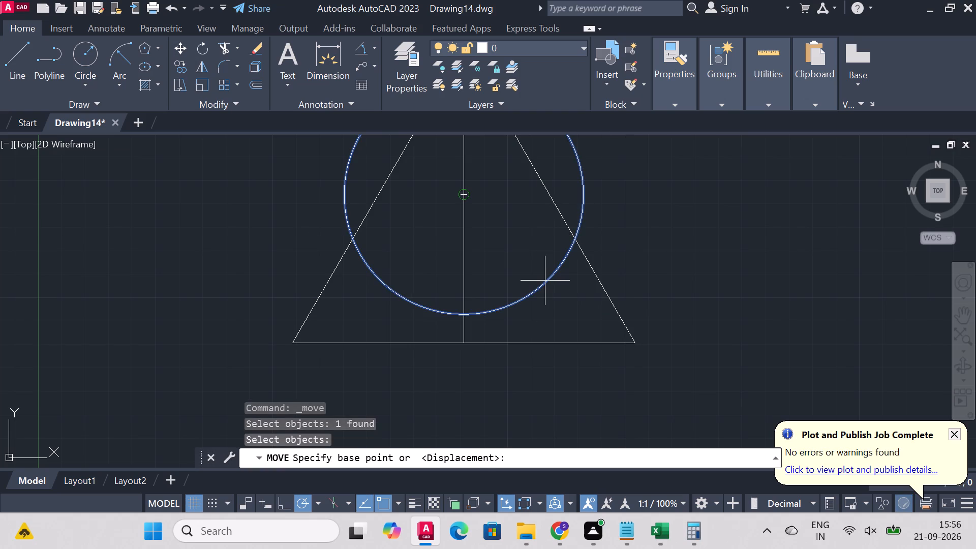
left_click(463, 196)
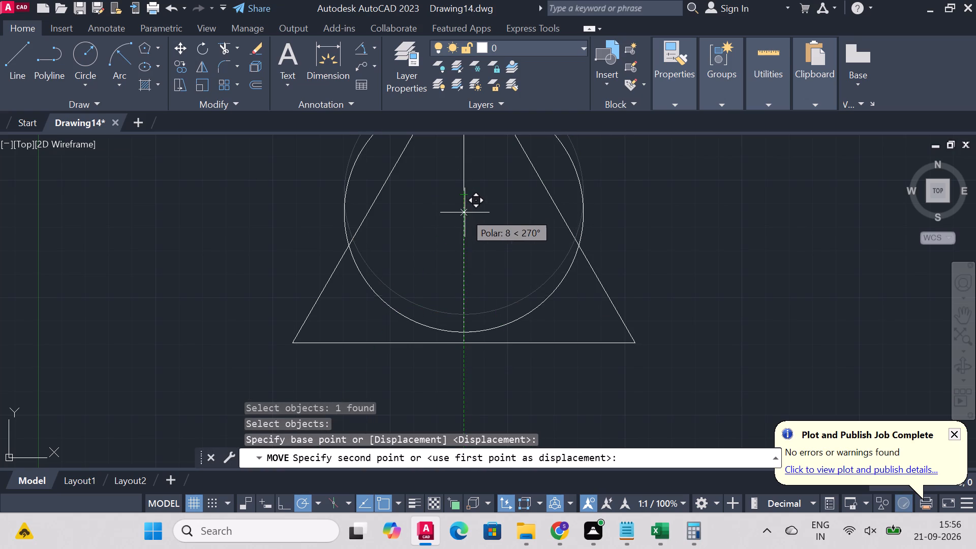
left_click(463, 245)
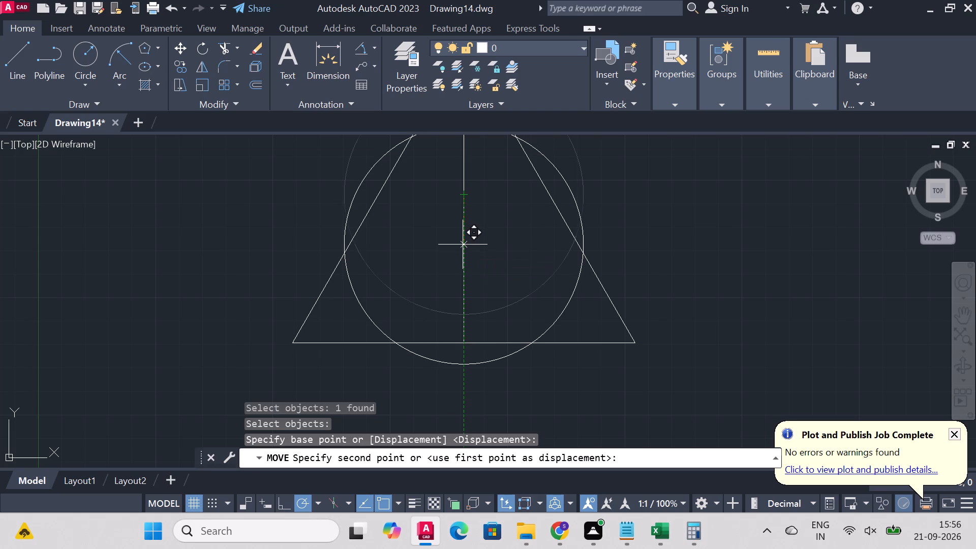
Trim away the triangle's three edge portions inside the radius 51 circle and remove the whole vertical centre line.
scroll(540, 211, "down", 3)
scroll(566, 193, "up", 2)
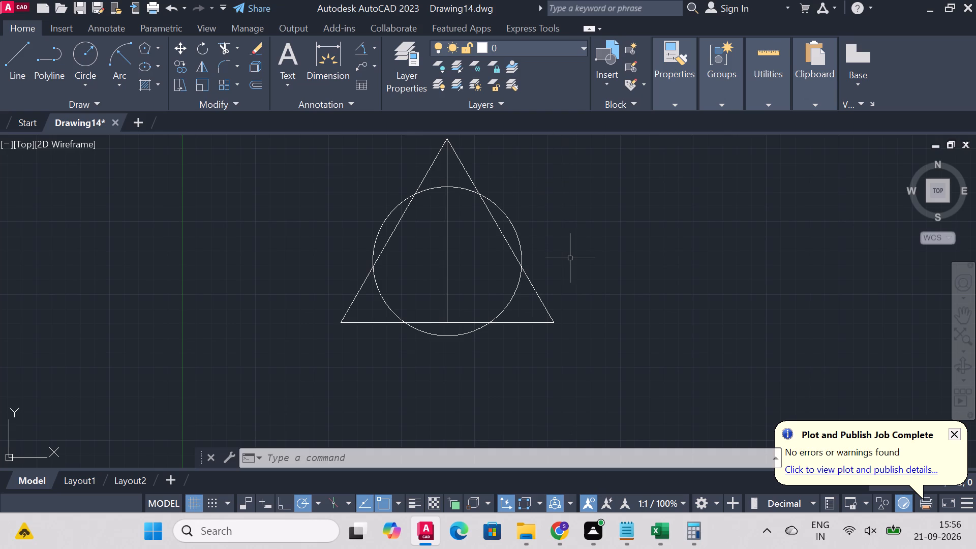
scroll(483, 255, "up", 1)
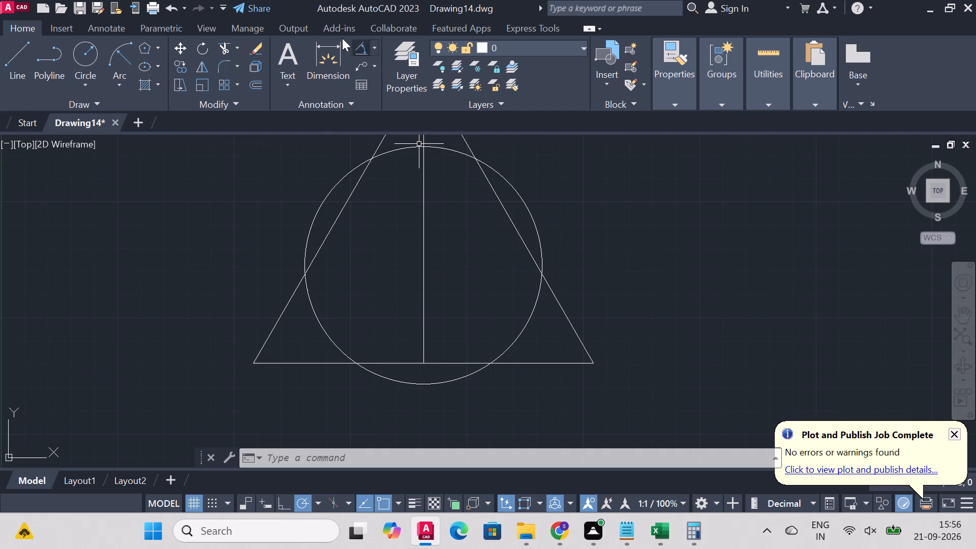
scroll(631, 303, "down", 2)
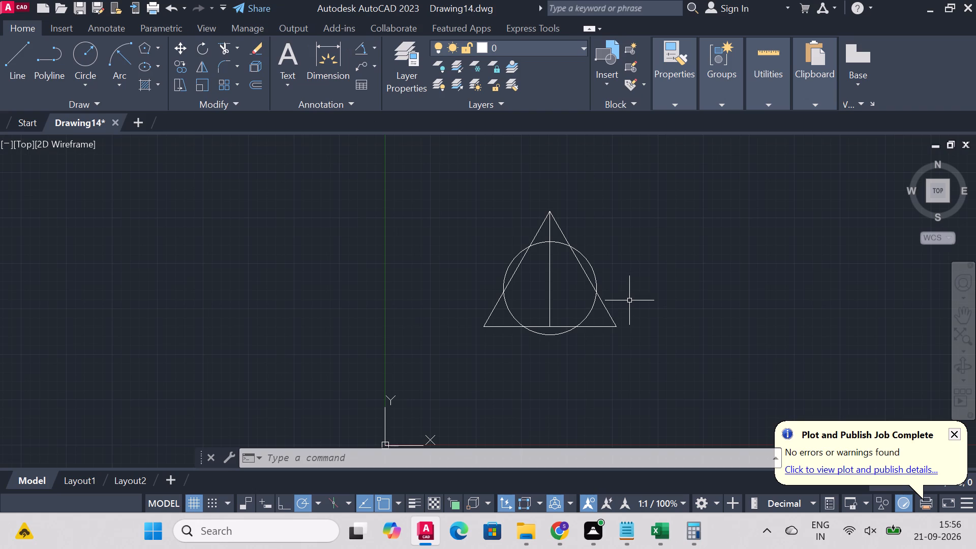
left_click(223, 43)
scroll(558, 359, "up", 2)
left_click(433, 151)
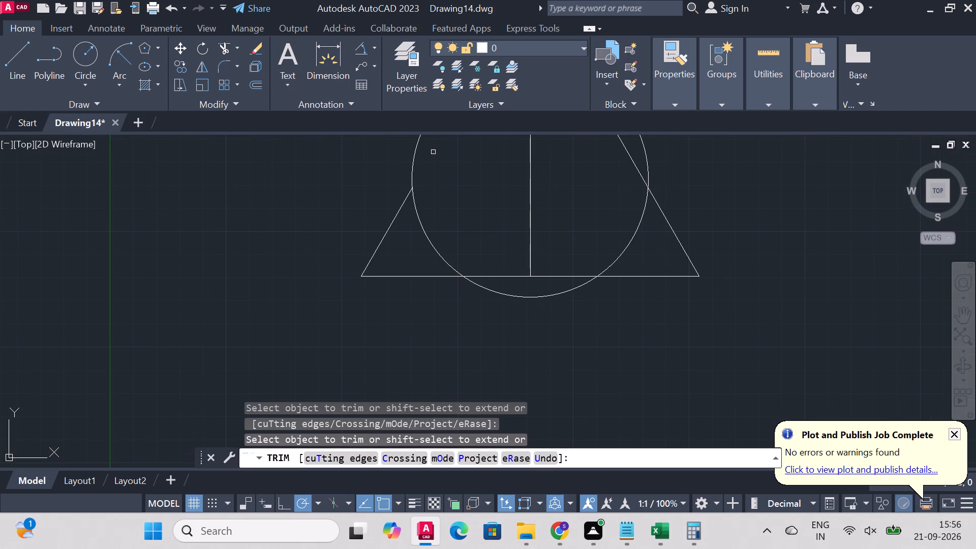
left_click(515, 275)
left_click(570, 275)
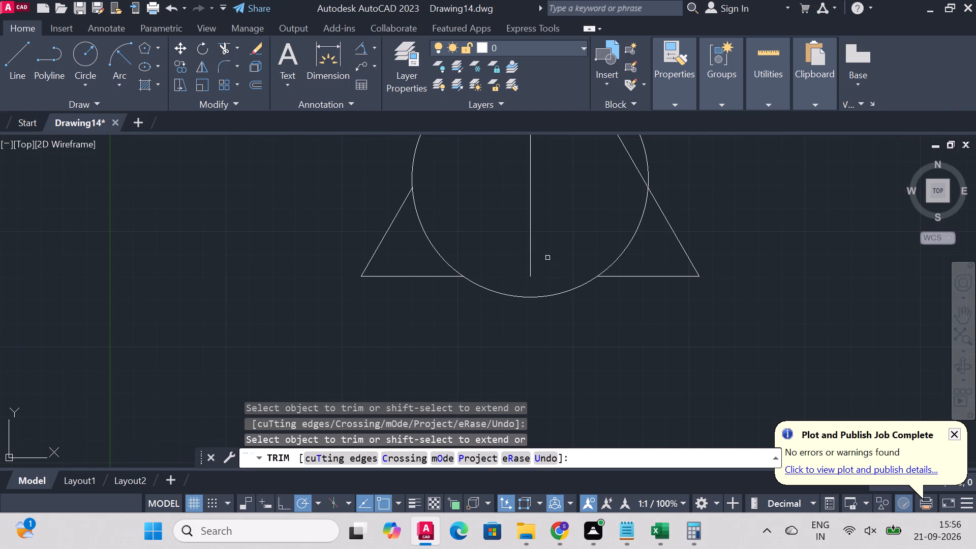
left_click(529, 245)
scroll(626, 210, "down", 5)
scroll(621, 188, "up", 3)
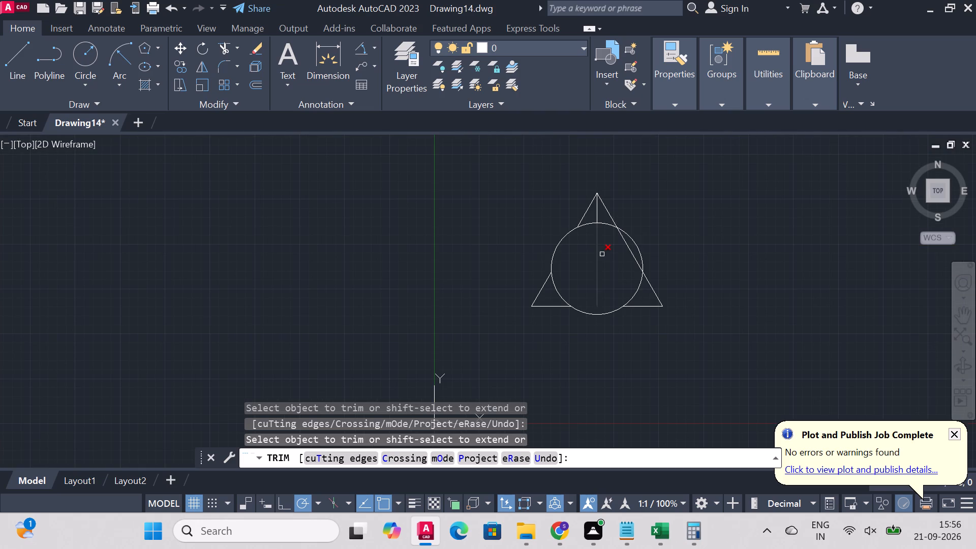
left_click(596, 254)
left_click(598, 213)
left_click(627, 248)
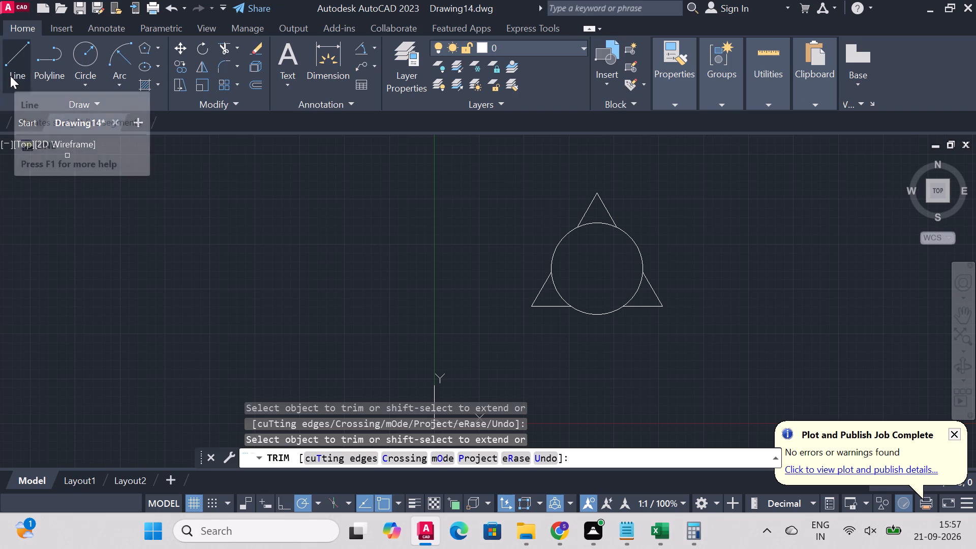
Draw a circle of diameter 48 concentric with the radius 51 circle.
left_click(89, 51)
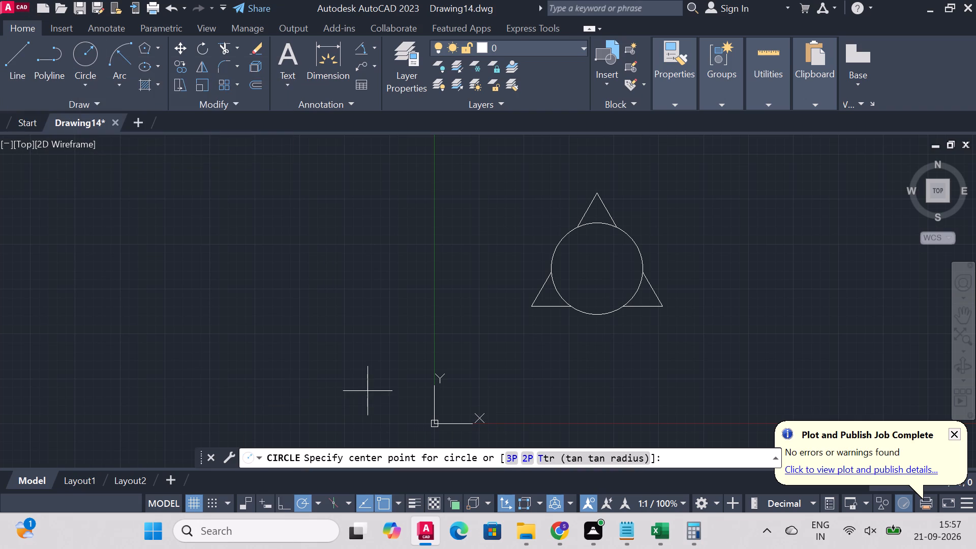
scroll(577, 268, "up", 1)
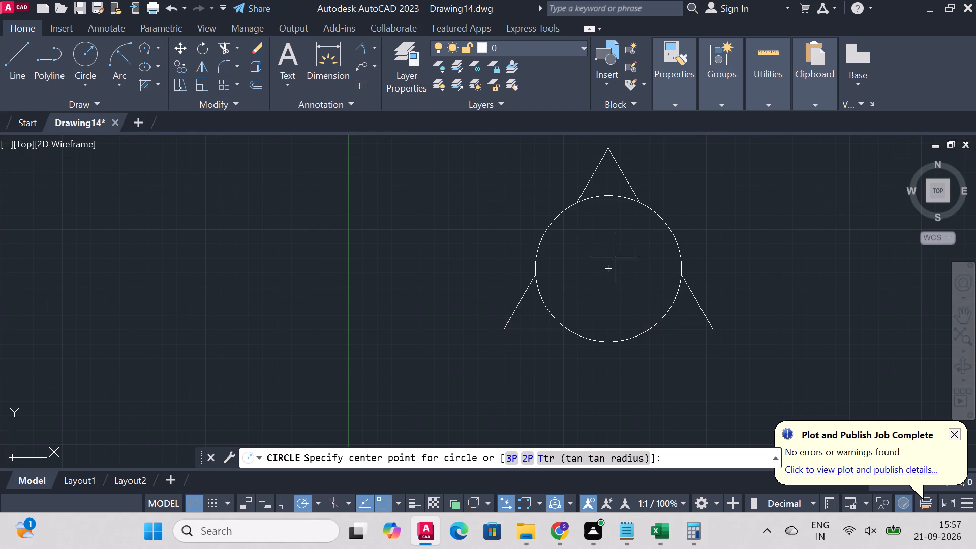
left_click(608, 266)
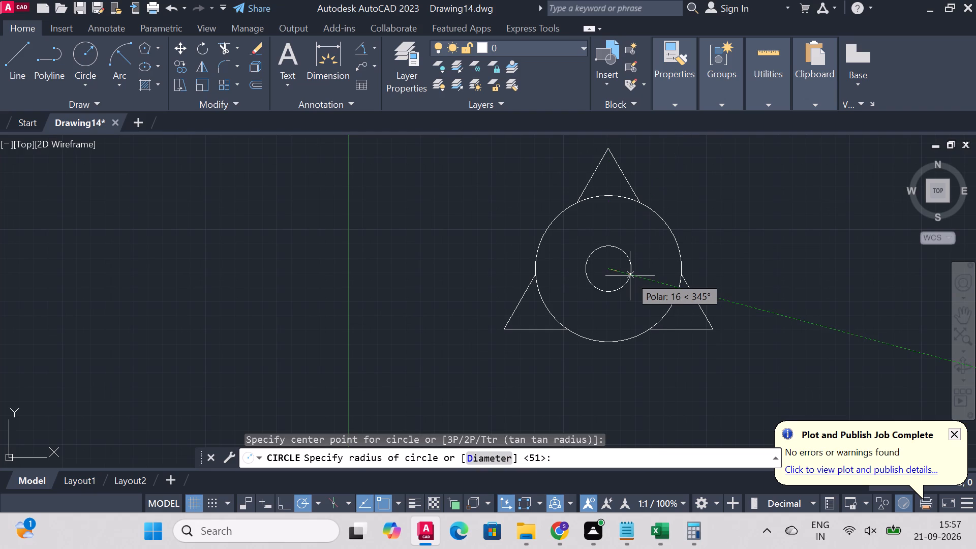
key("d")
key("Return")
type("48")
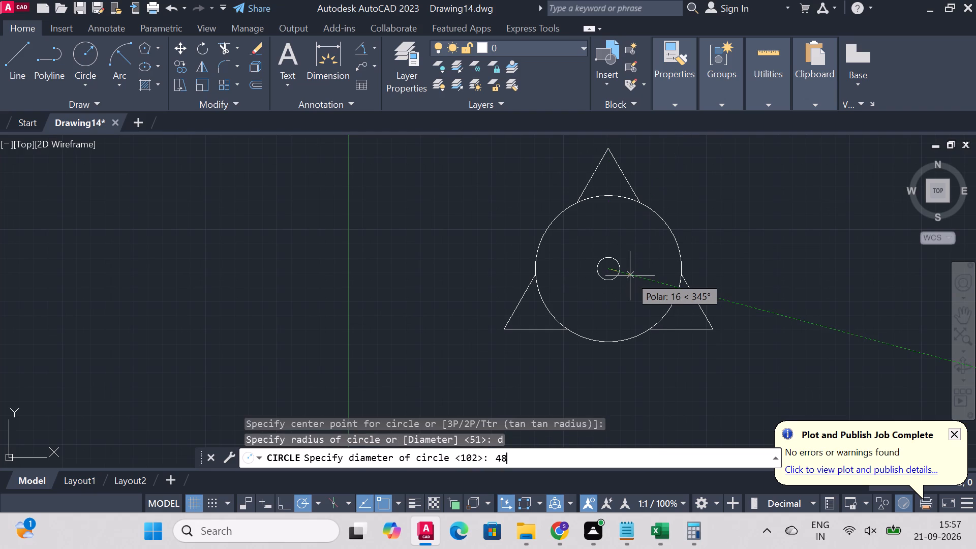
key("Return")
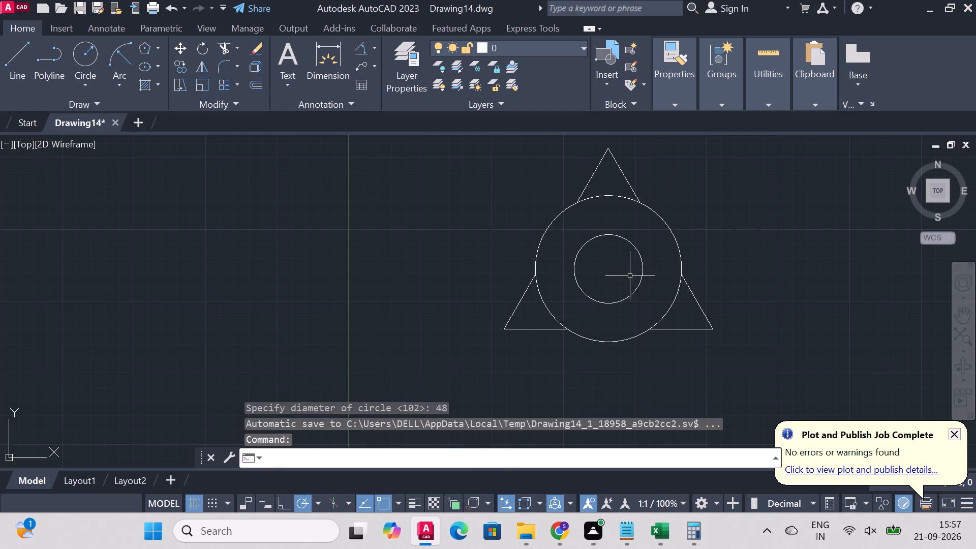
Draw a circle of radius 42 from the same centre as the existing circles.
left_click(80, 59)
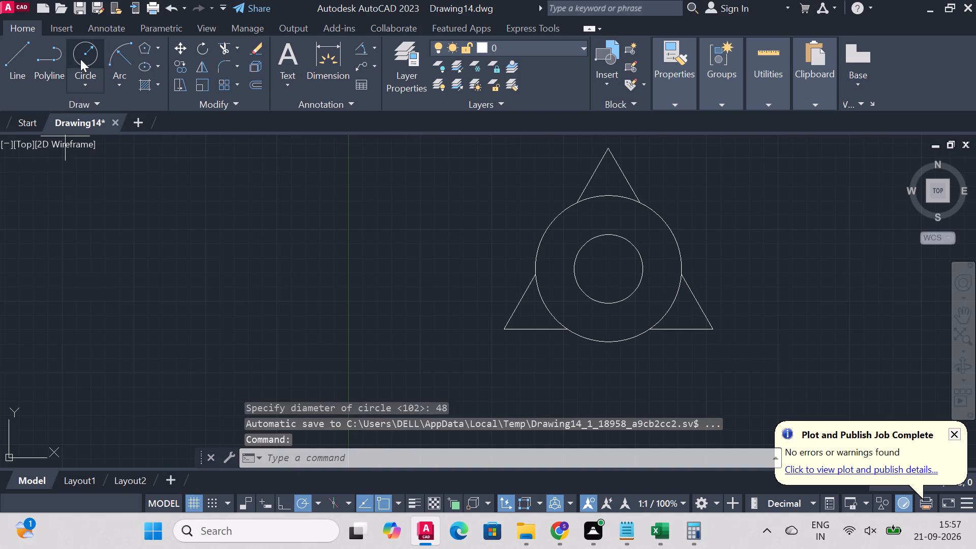
left_click(609, 268)
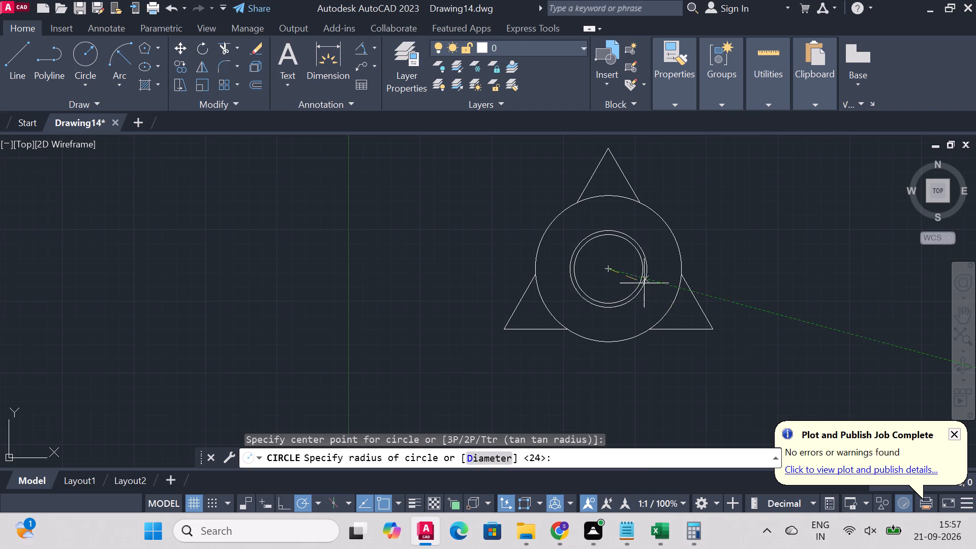
key("4")
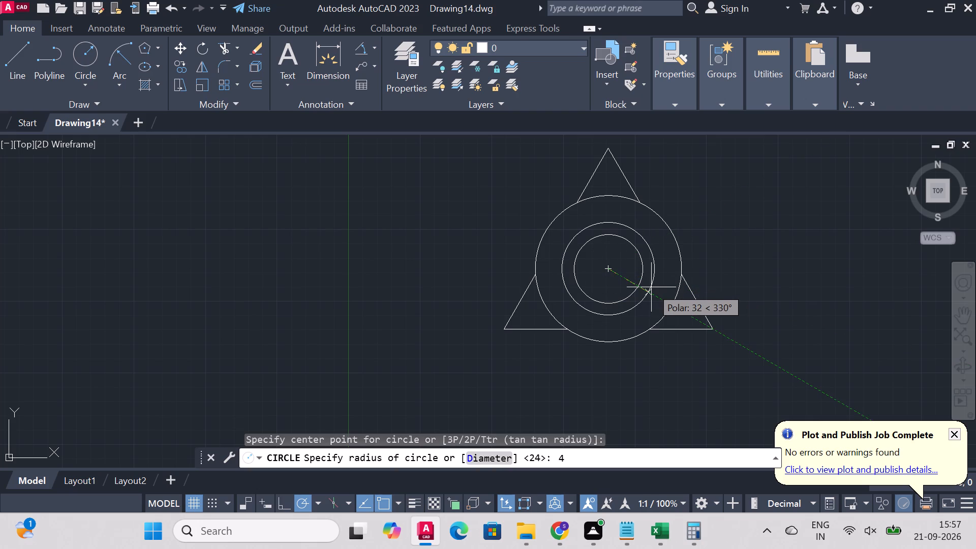
key("2")
key("Return")
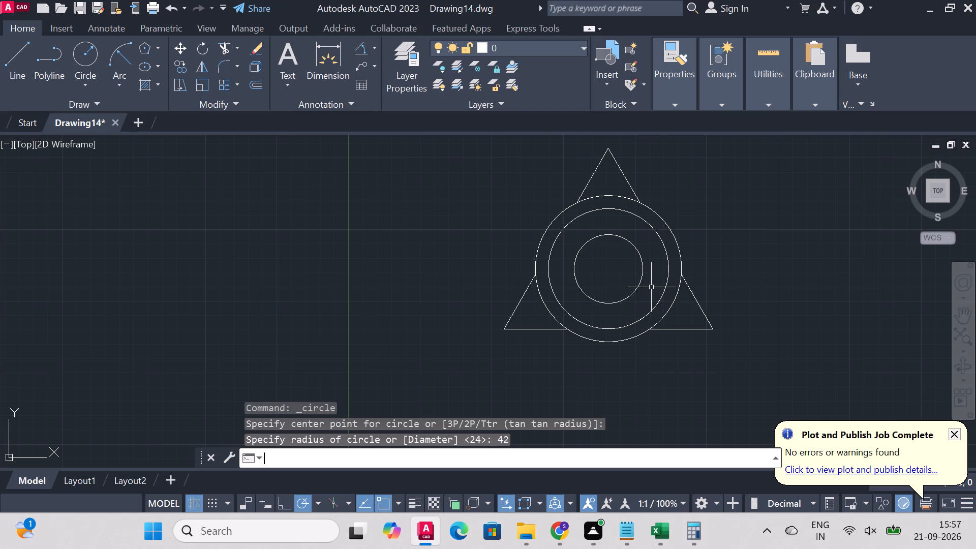
Draw two vertical lines from the circles' common centre, one up and one down, each ending on the outer circle.
left_click(16, 57)
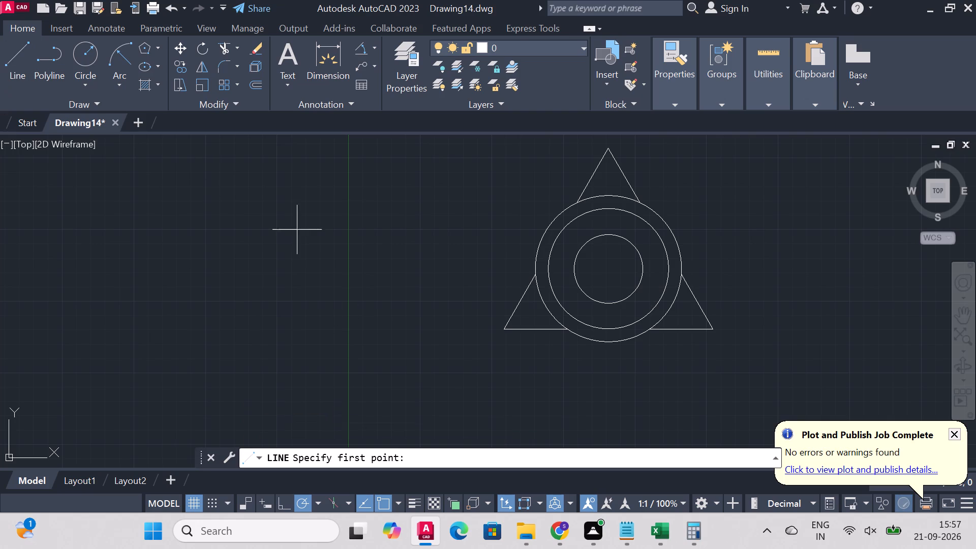
left_click(604, 271)
left_click(606, 194)
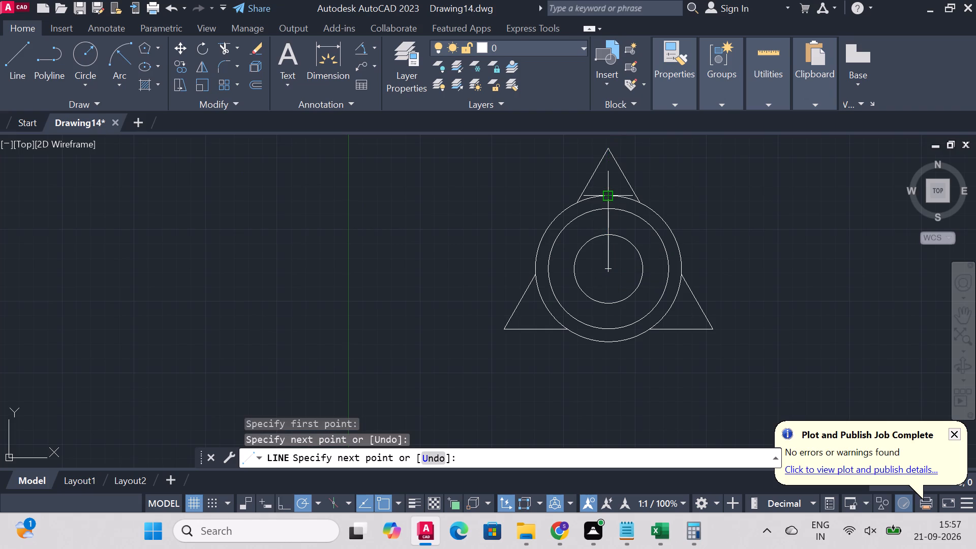
right_click(606, 194)
left_click(642, 202)
right_click(741, 268)
left_click(787, 202)
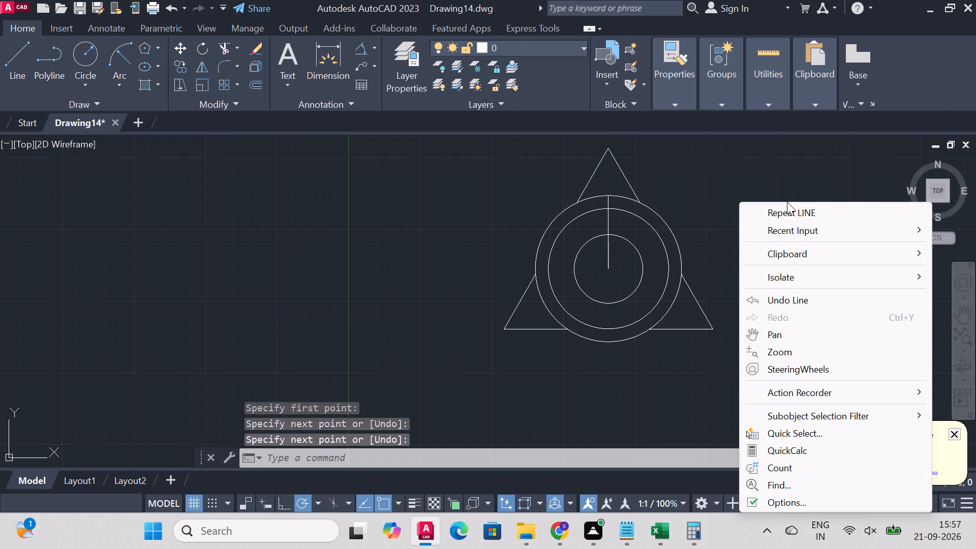
left_click(784, 212)
left_click(607, 265)
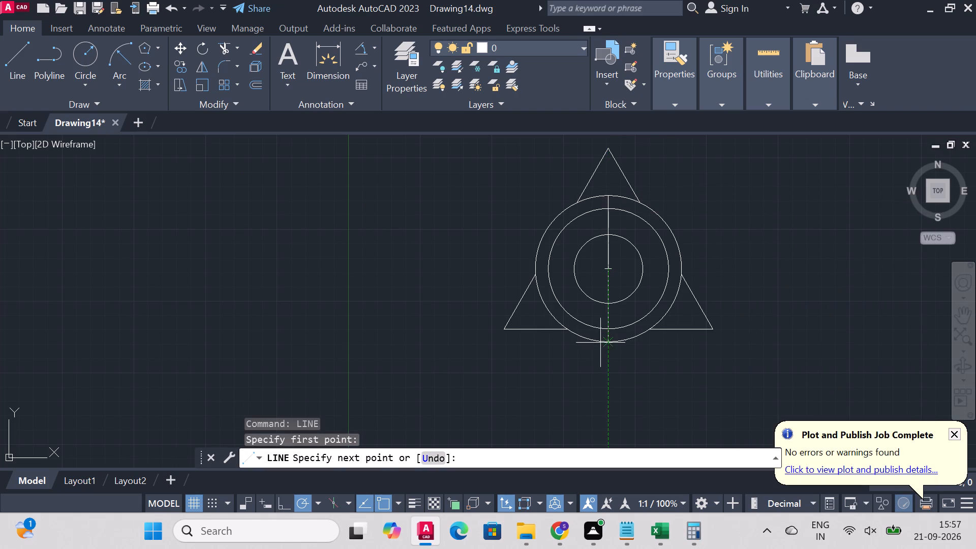
left_click(611, 342)
right_click(611, 341)
left_click(660, 173)
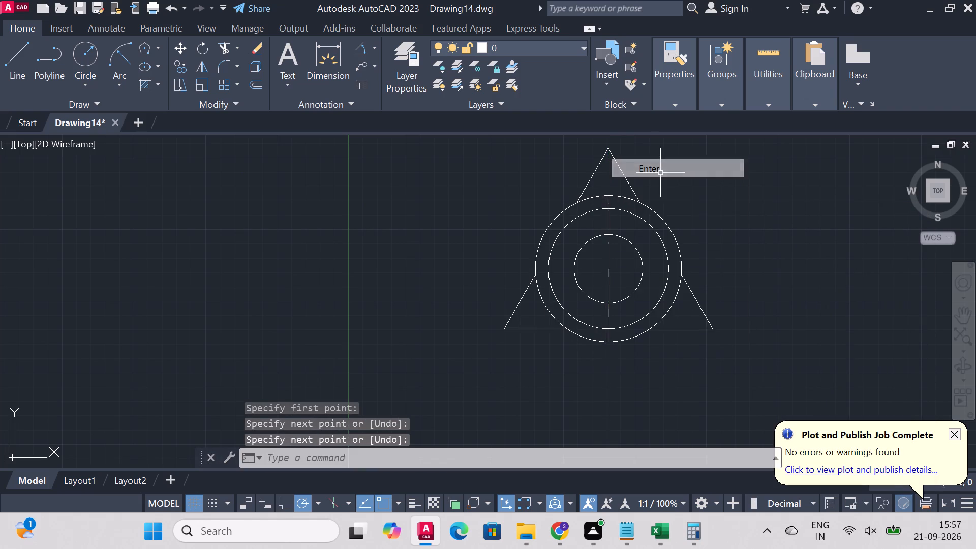
Draw two horizontal lines from the circles' common centre, one to the right and one to the left, each ending on the outer circle.
right_click(704, 215)
left_click(753, 217)
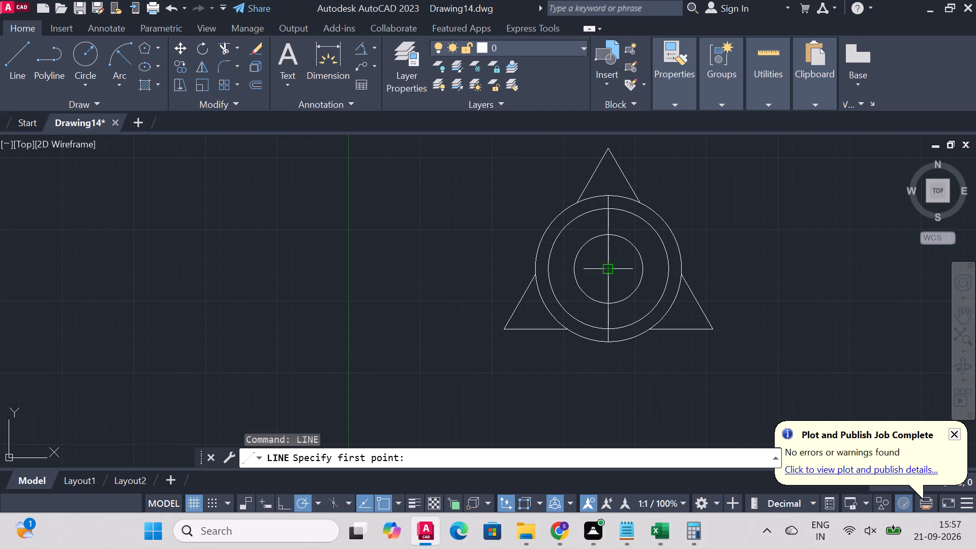
left_click(608, 267)
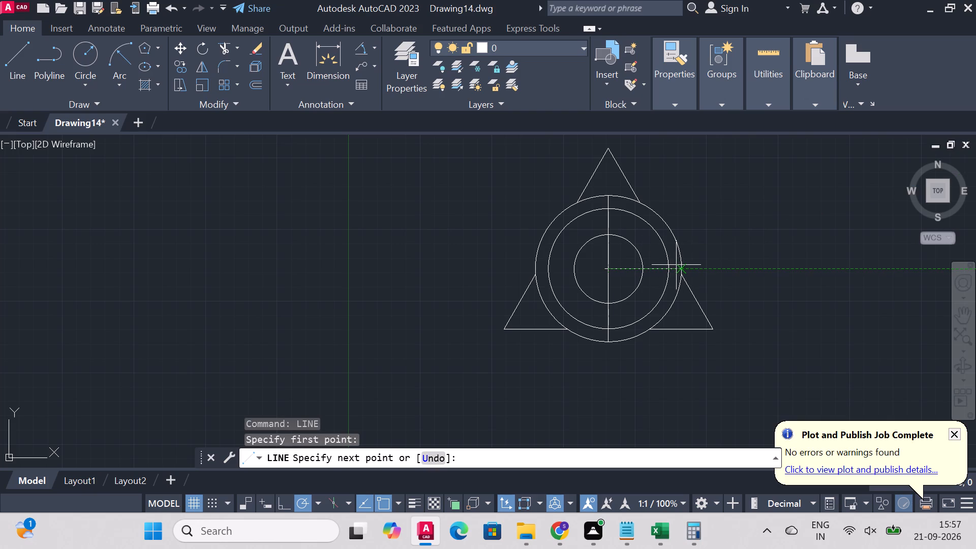
left_click(680, 267)
right_click(680, 266)
left_click(702, 273)
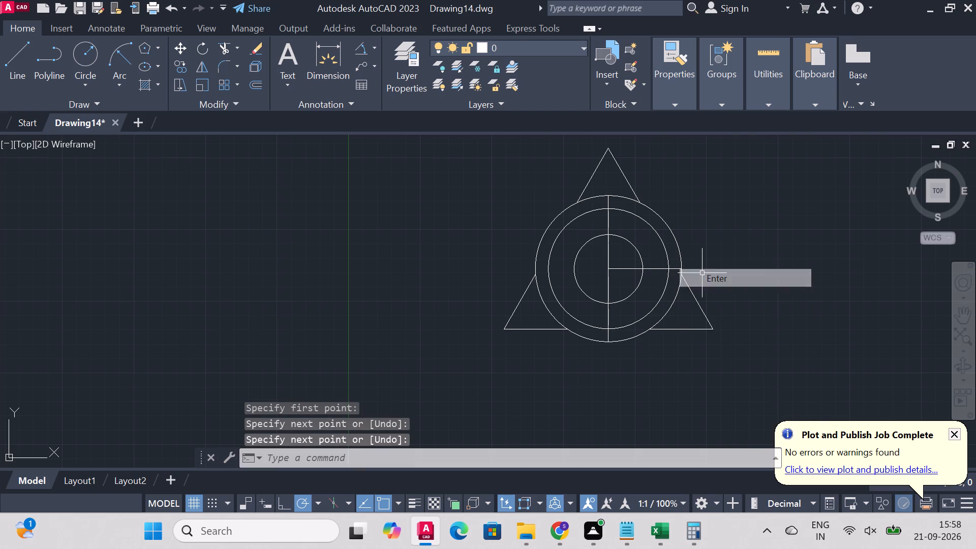
right_click_drag(718, 242, 713, 245)
left_click(747, 220)
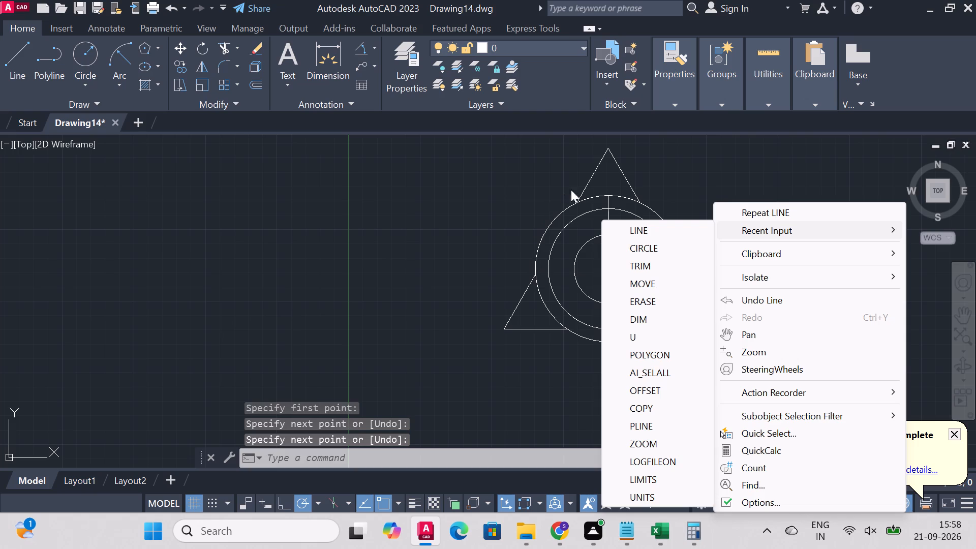
left_click(625, 230)
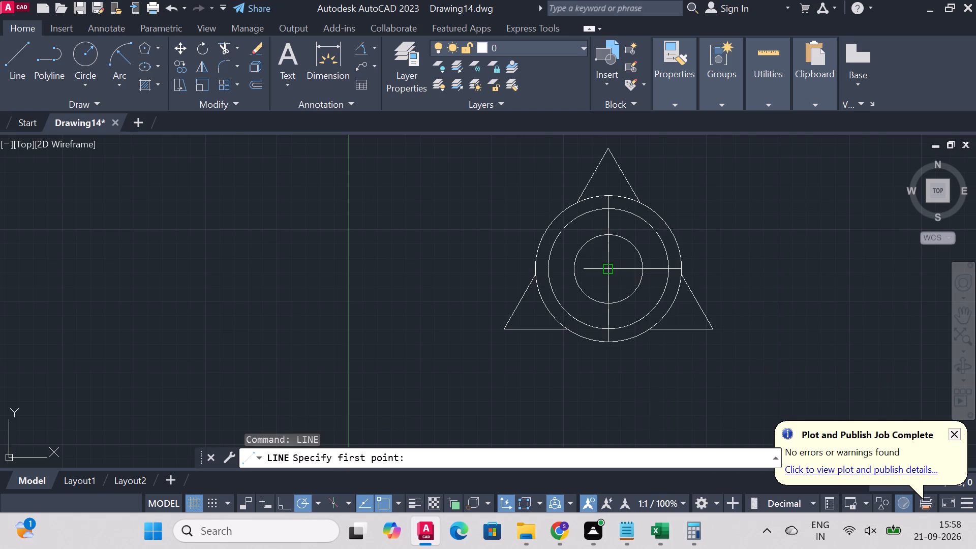
left_click(611, 270)
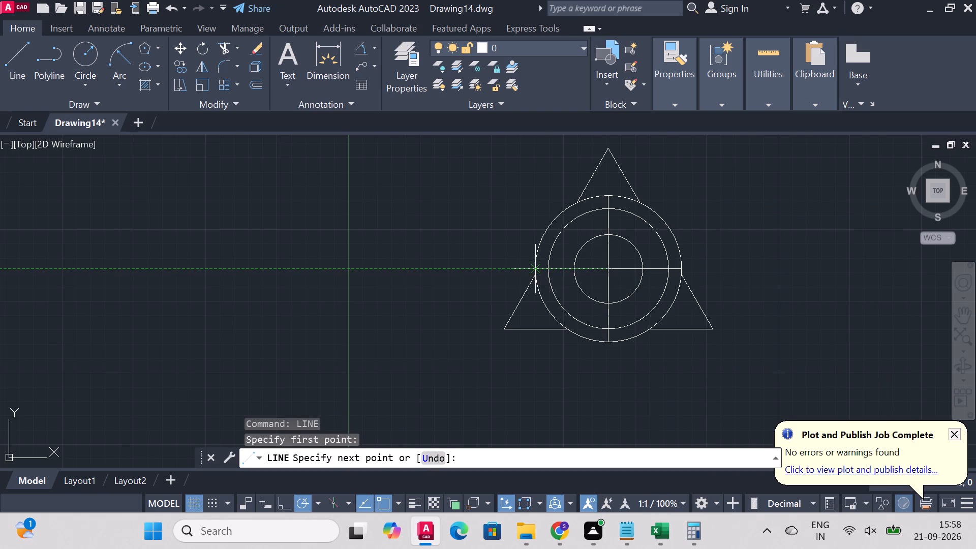
left_click(535, 268)
right_click(535, 268)
left_click(597, 271)
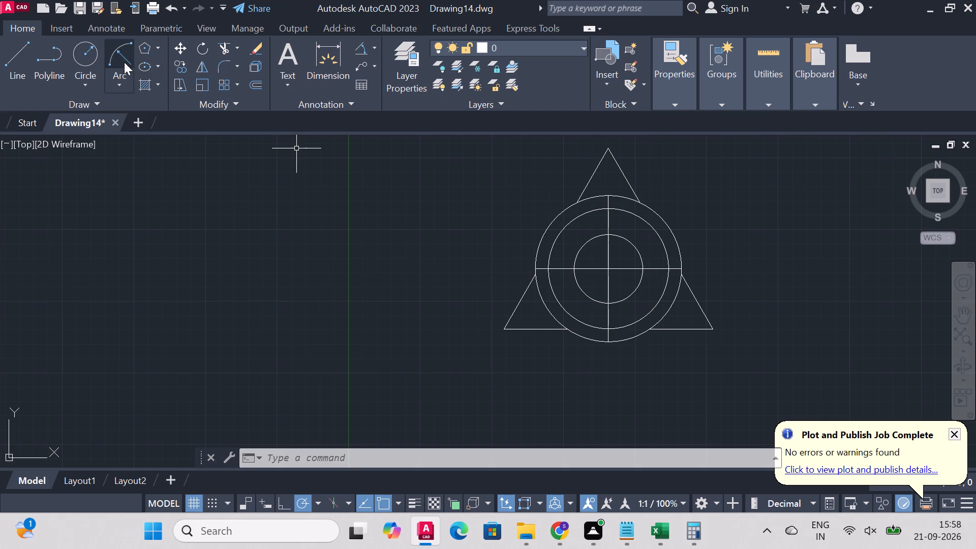
Draw a circle of radius 5 centred where the upper vertical line crosses the radius 42 circle.
left_click(94, 58)
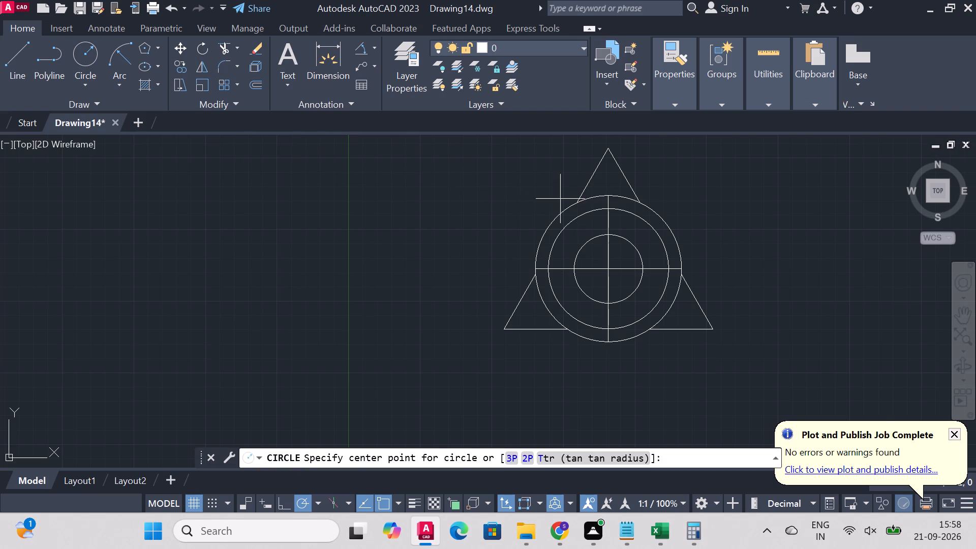
left_click(608, 213)
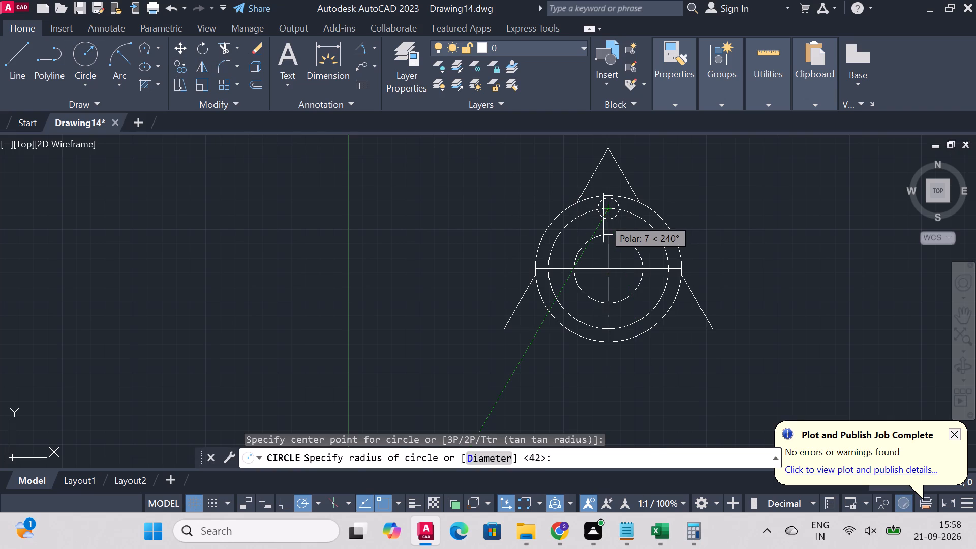
key("r")
key("Return")
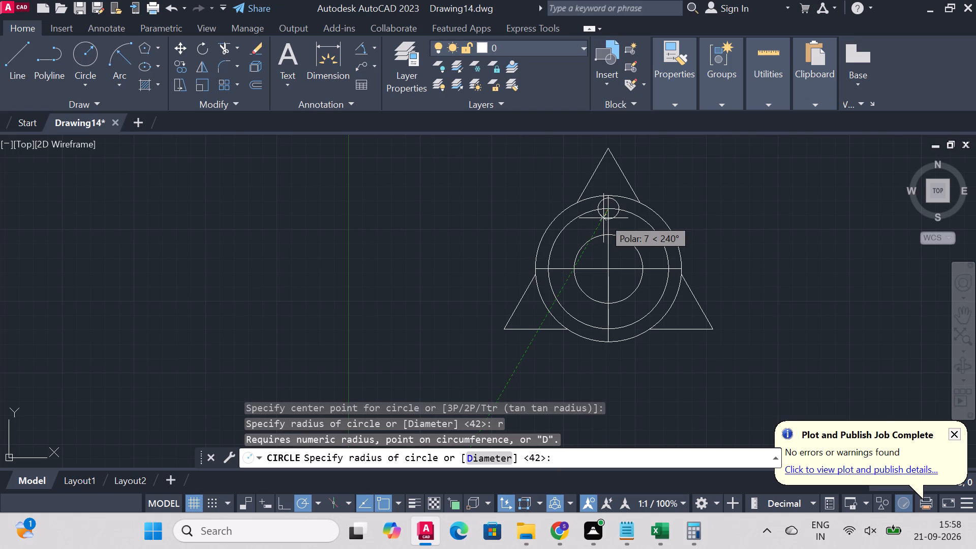
key("5")
key("Return")
Trim away the right half of the radius 5 circle at the vertical line, leaving its left semicircle.
scroll(652, 176, "up", 2)
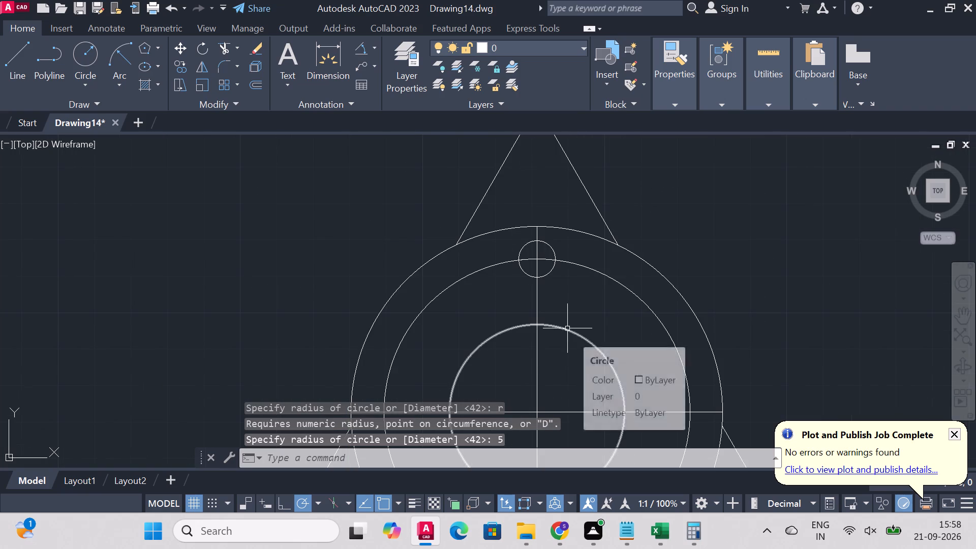
left_click(226, 47)
left_click(545, 273)
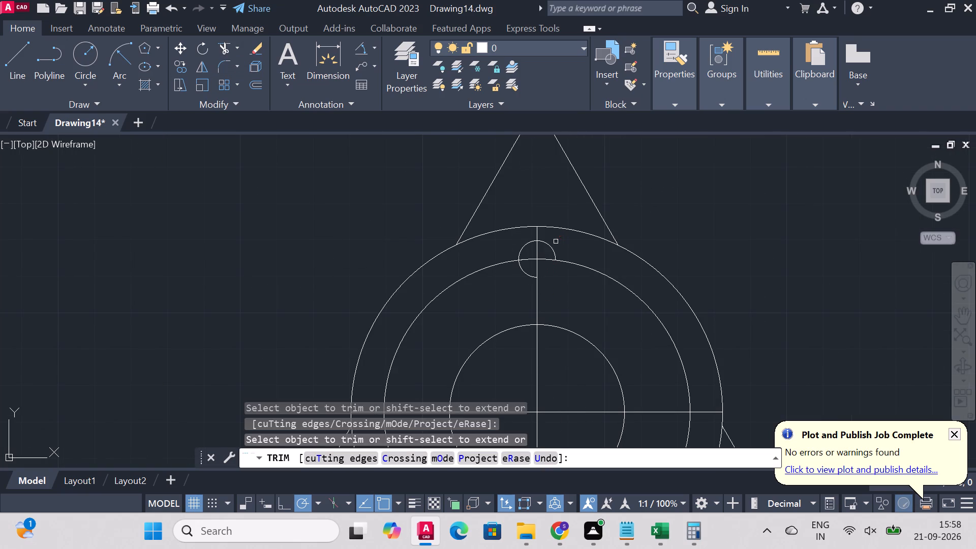
left_click(553, 250)
scroll(852, 240, "down", 2)
scroll(805, 308, "up", 1)
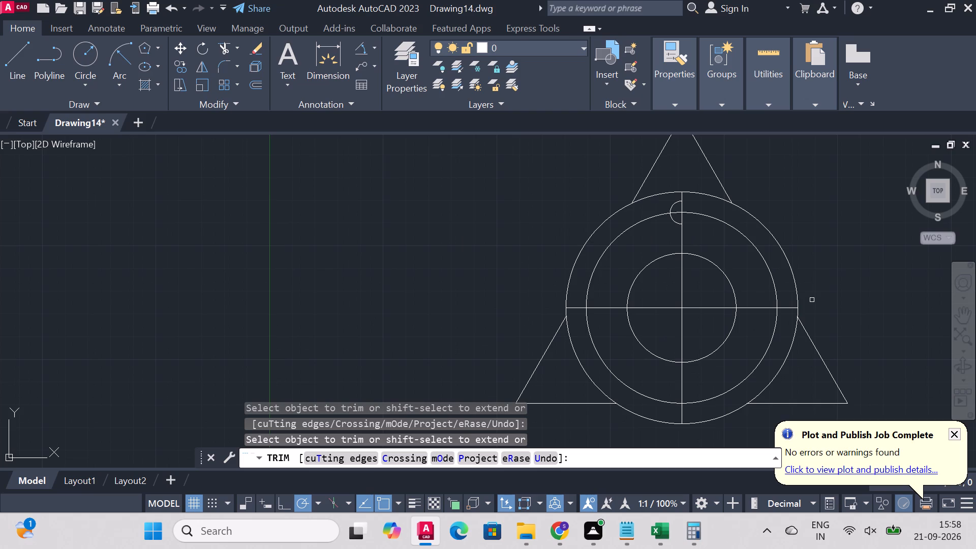
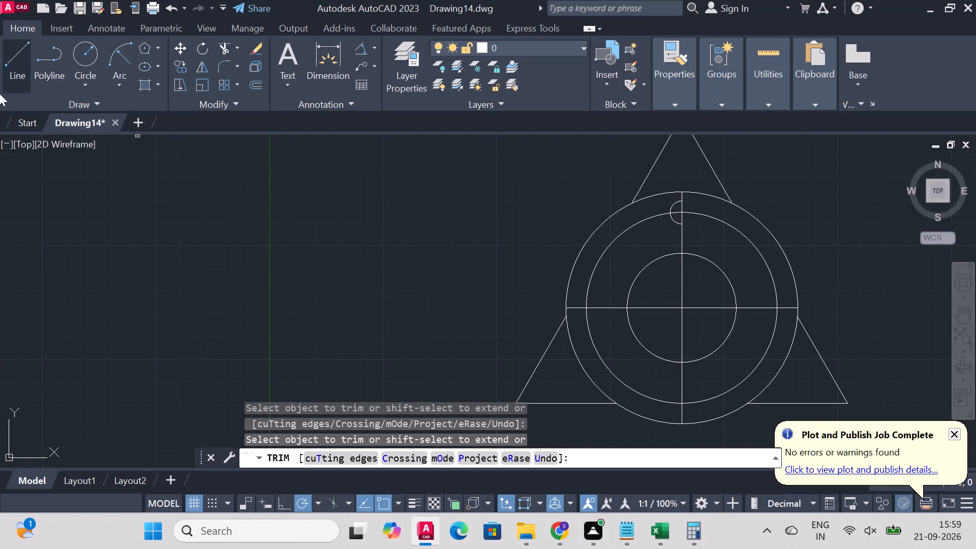
Draw a slanted line from the circles' common centre up and to the right, ending on the outer circle.
left_click(20, 49)
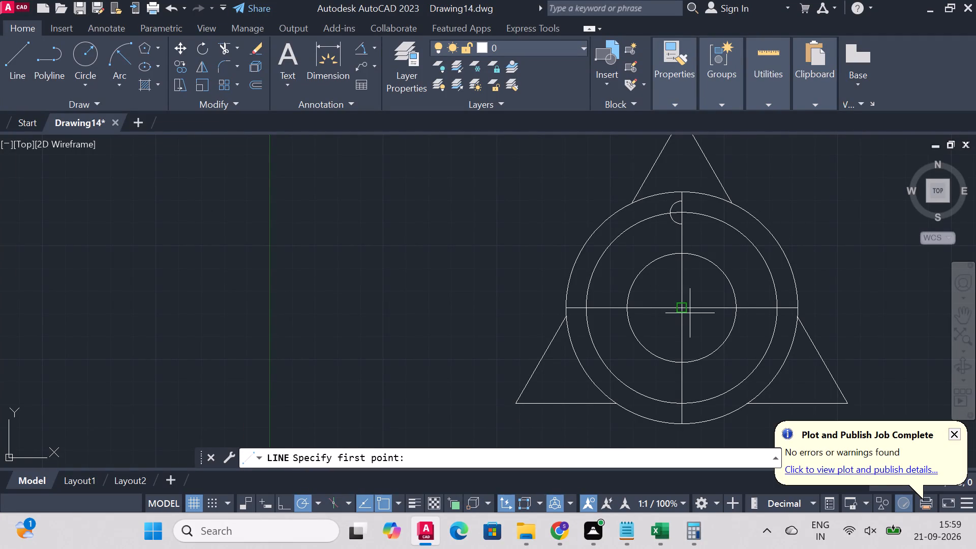
left_click(682, 311)
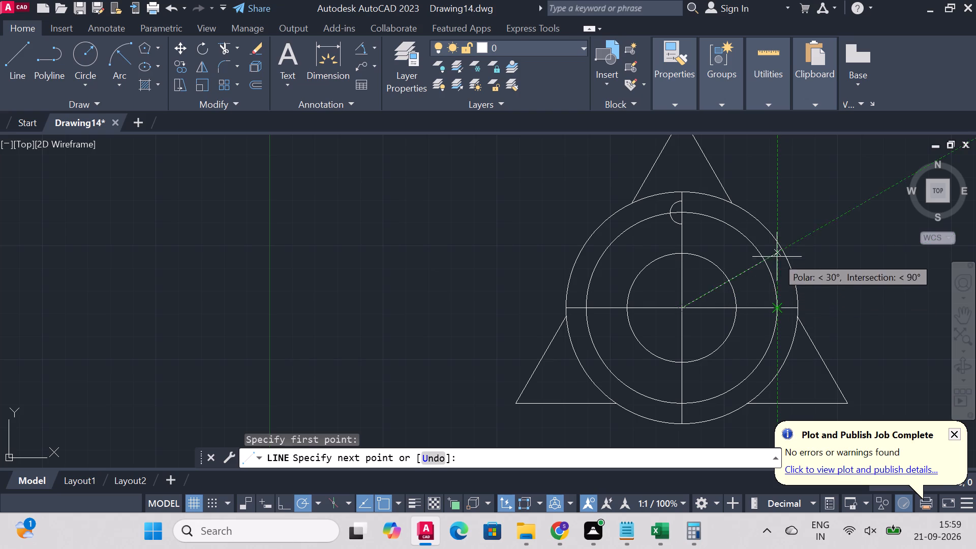
left_click(774, 241)
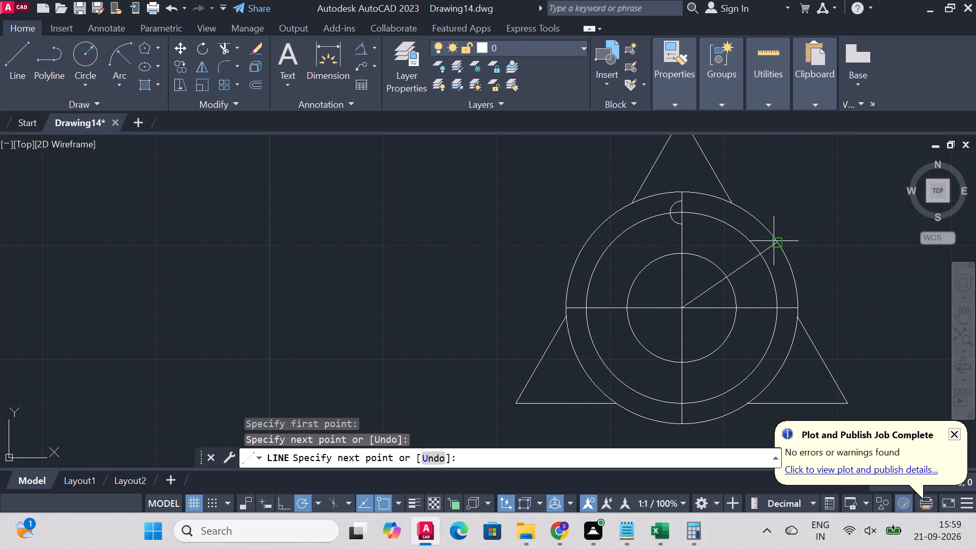
right_click(774, 241)
left_click(801, 244)
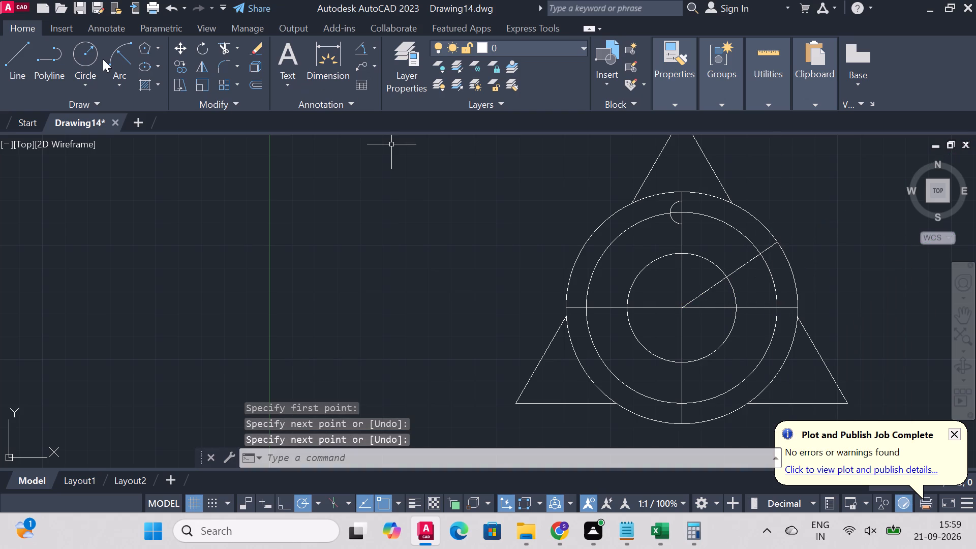
Draw a circle of radius 5 centred where the slanted line crosses the radius 42 circle.
left_click(102, 59)
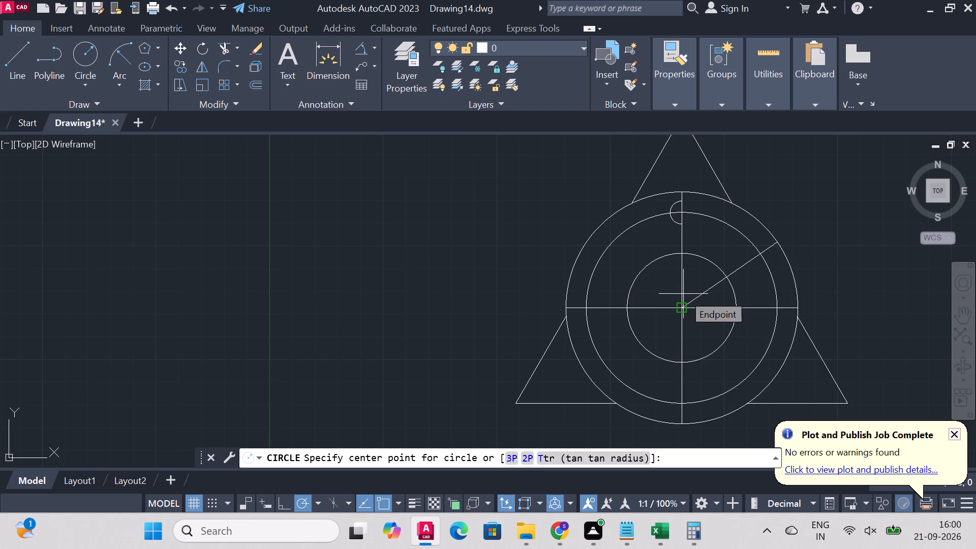
left_click(85, 52)
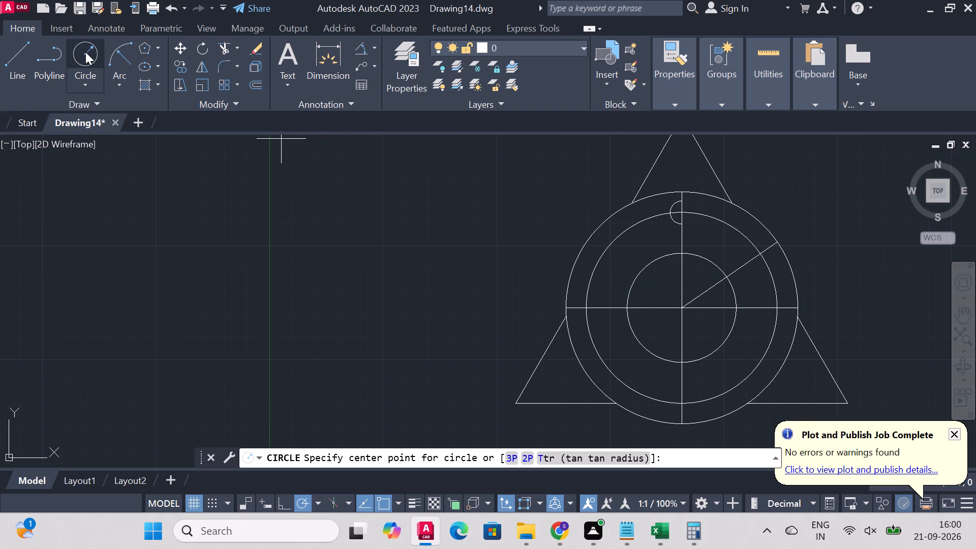
scroll(662, 88, "up", 2)
left_click(758, 254)
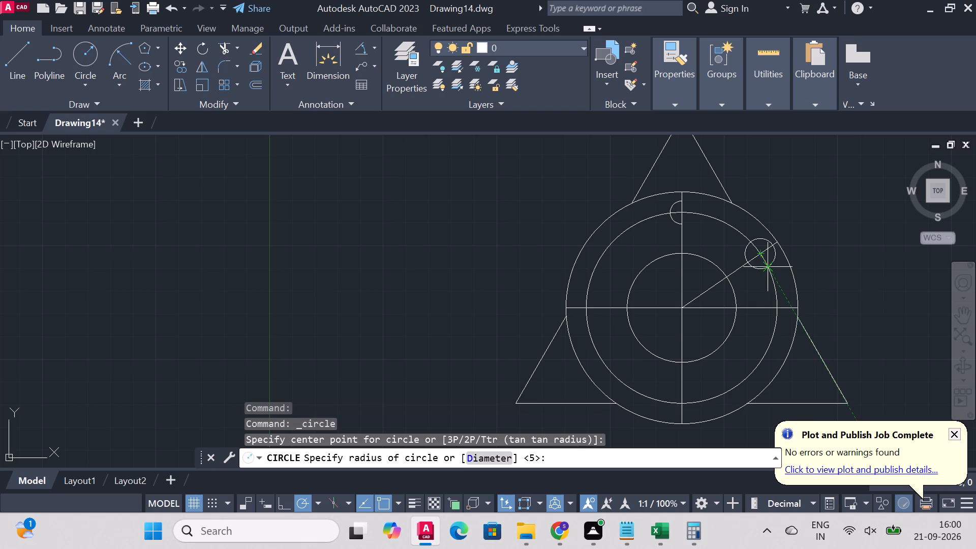
key("r")
key("Return")
key("5")
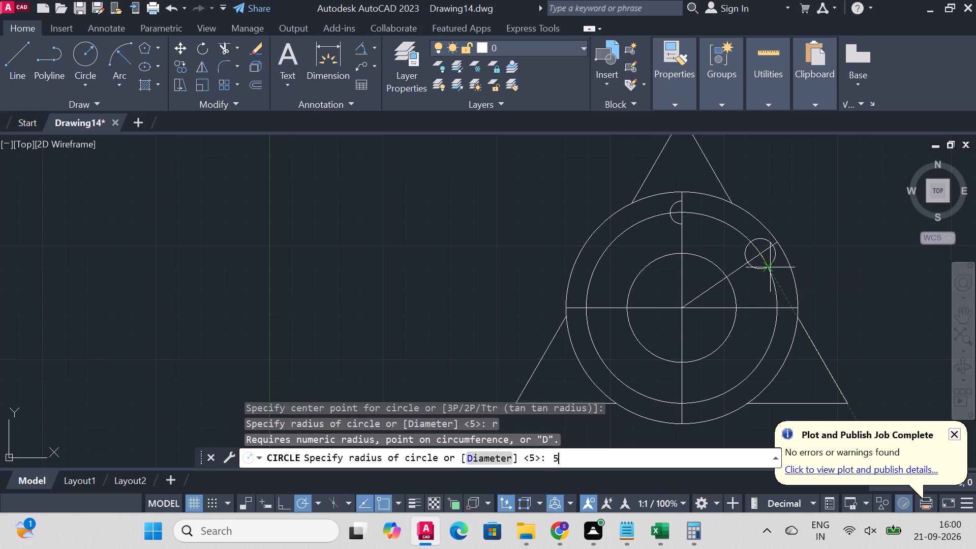
key("Return")
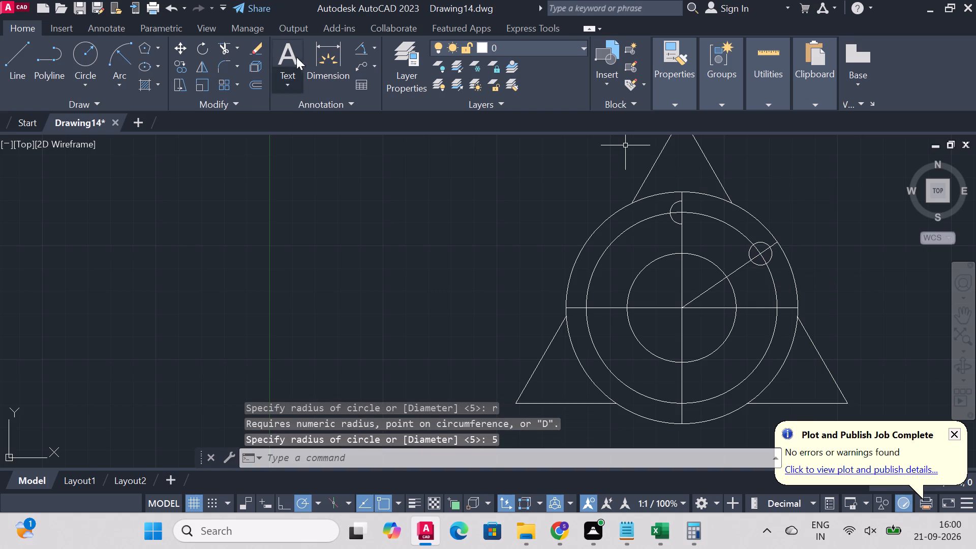
Trim away the upper-left half of the new radius 5 circle at the slanted line, leaving its lower-right semicircle.
left_click(221, 47)
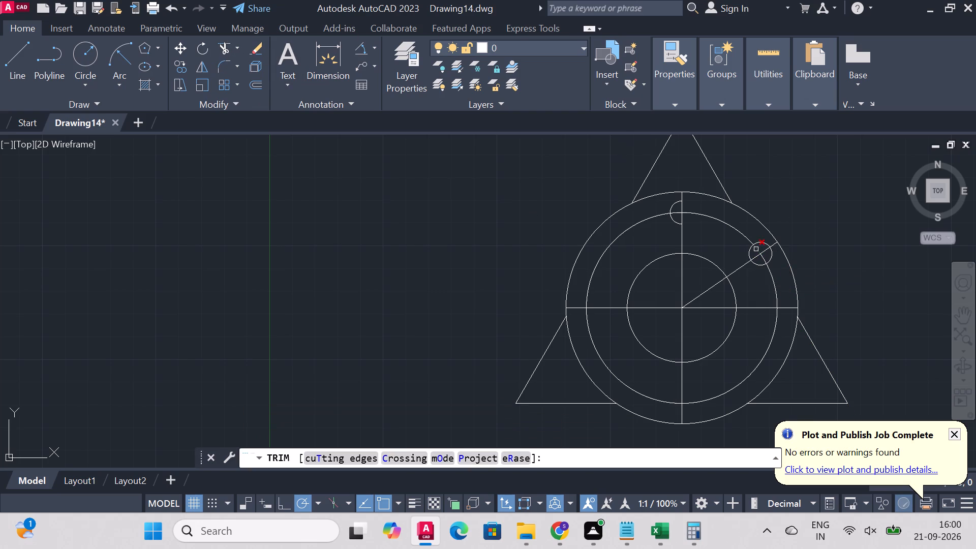
left_click(750, 250)
left_click(759, 240)
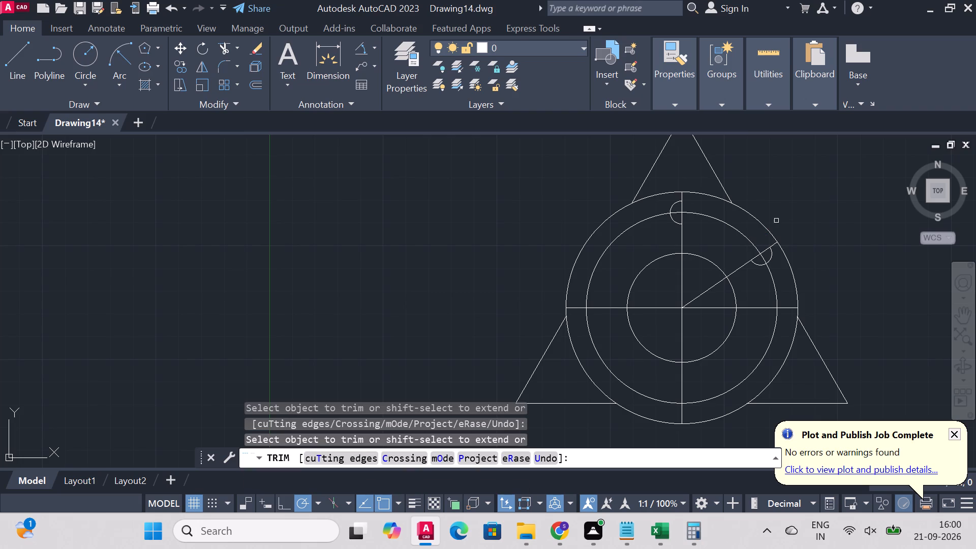
right_click(786, 210)
left_click(830, 216)
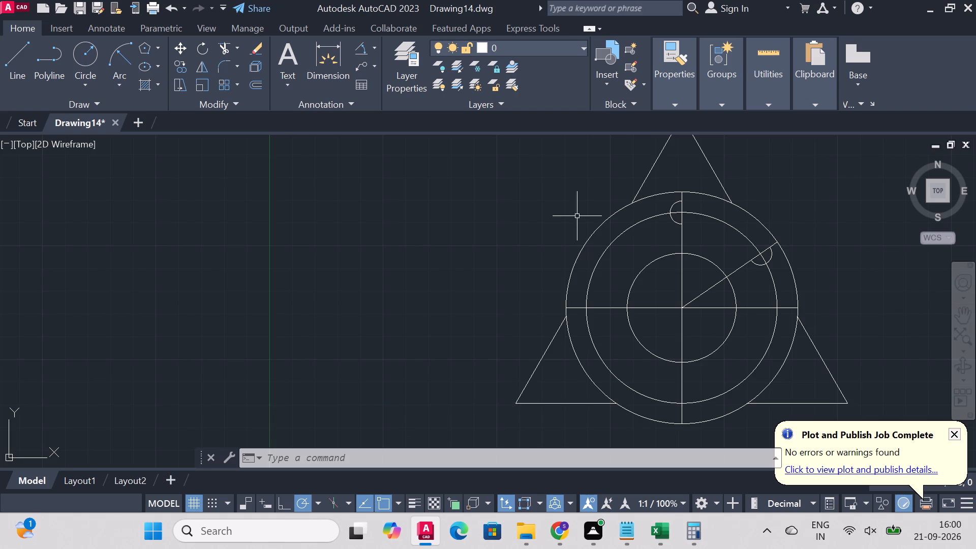
Delete the slanted line running from the common centre to the outer circle.
left_click(736, 268)
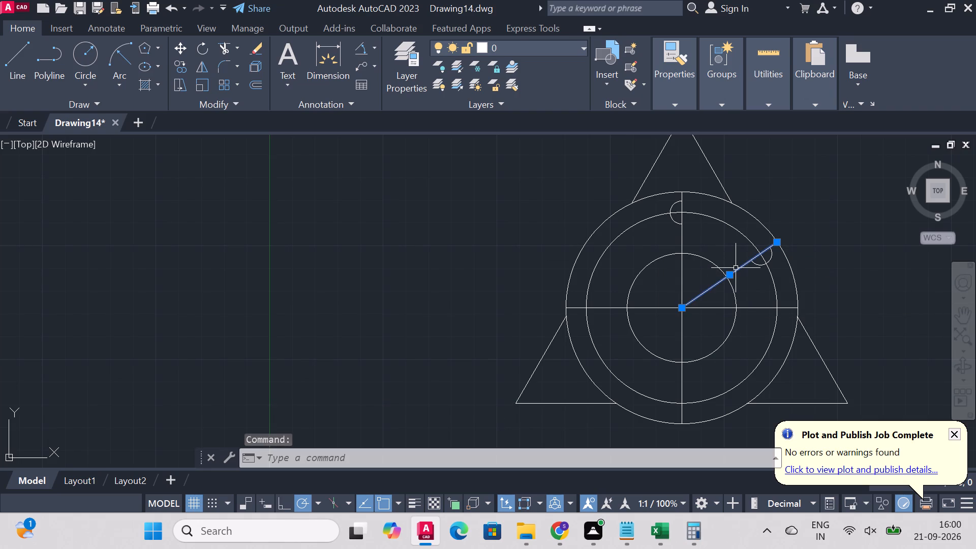
key("Delete")
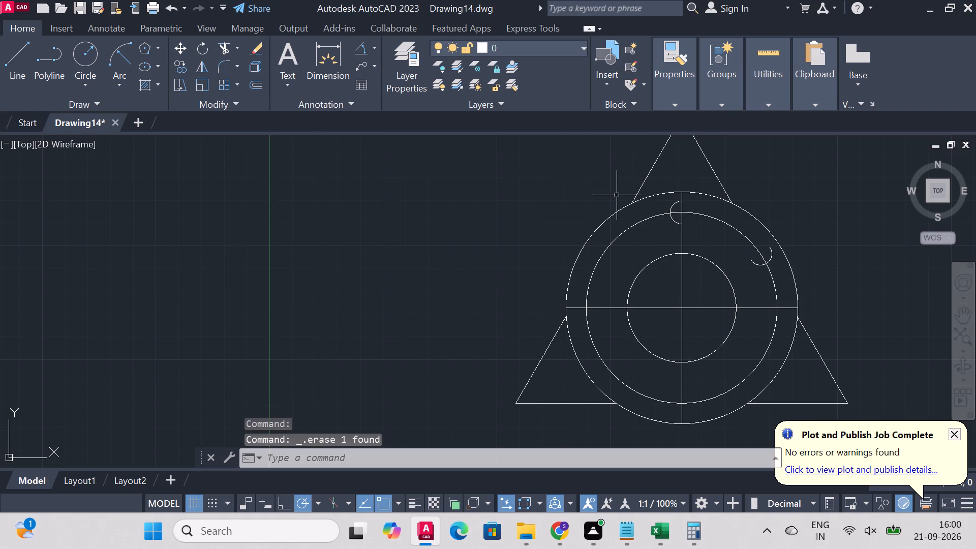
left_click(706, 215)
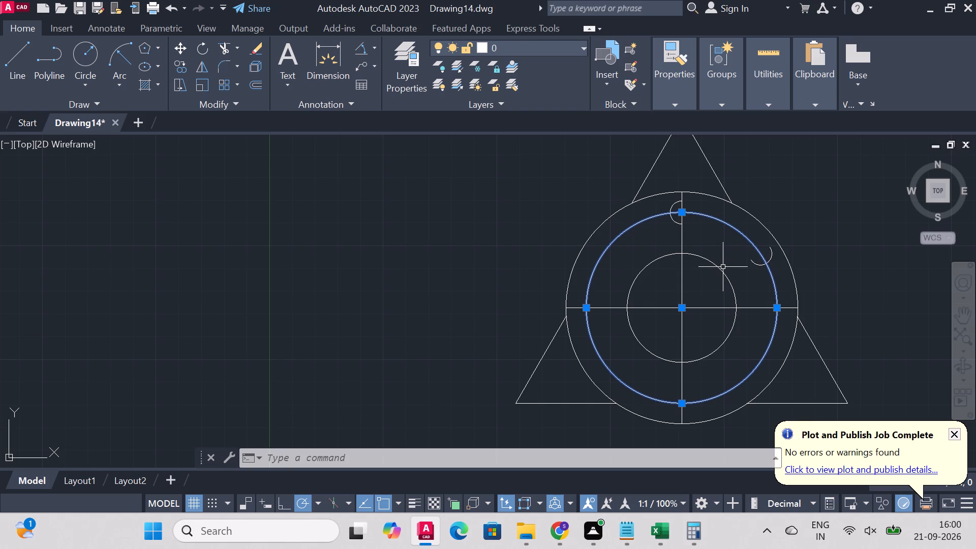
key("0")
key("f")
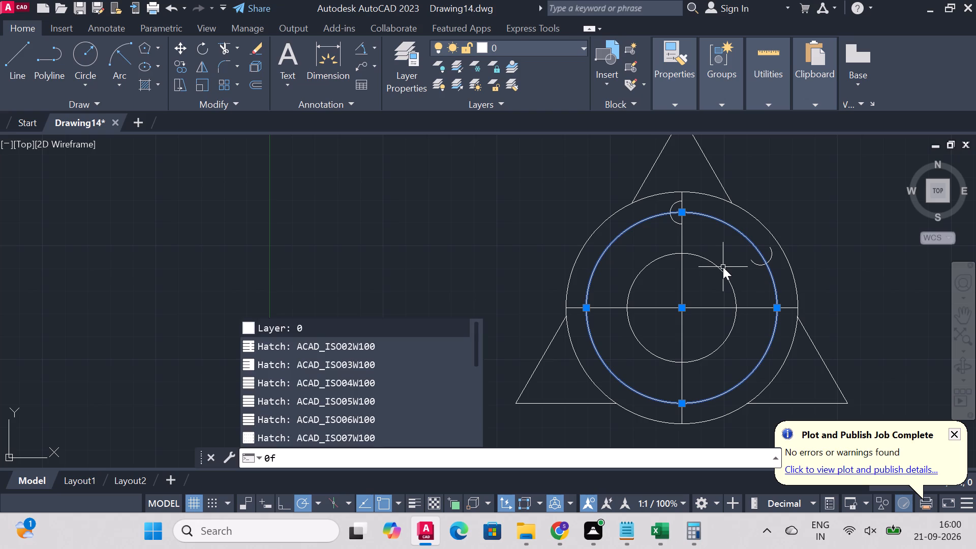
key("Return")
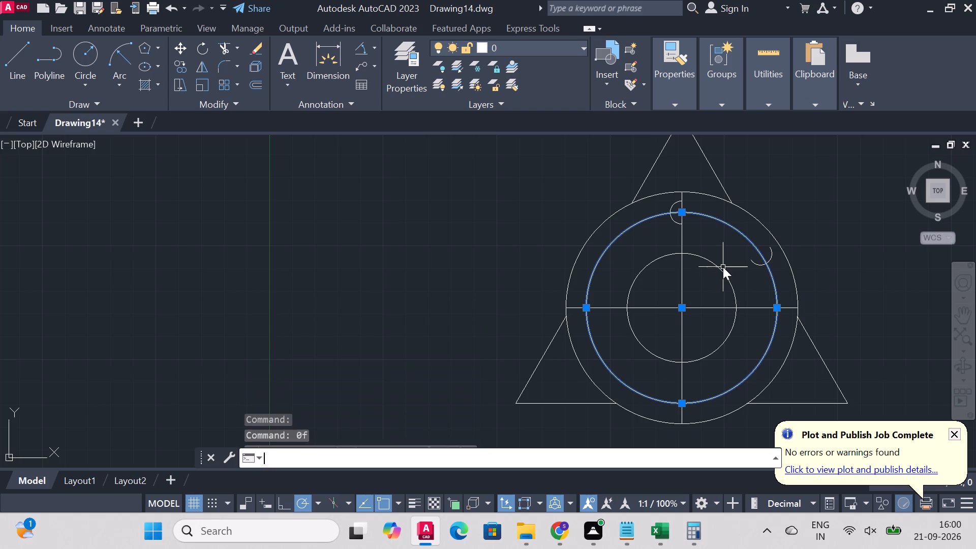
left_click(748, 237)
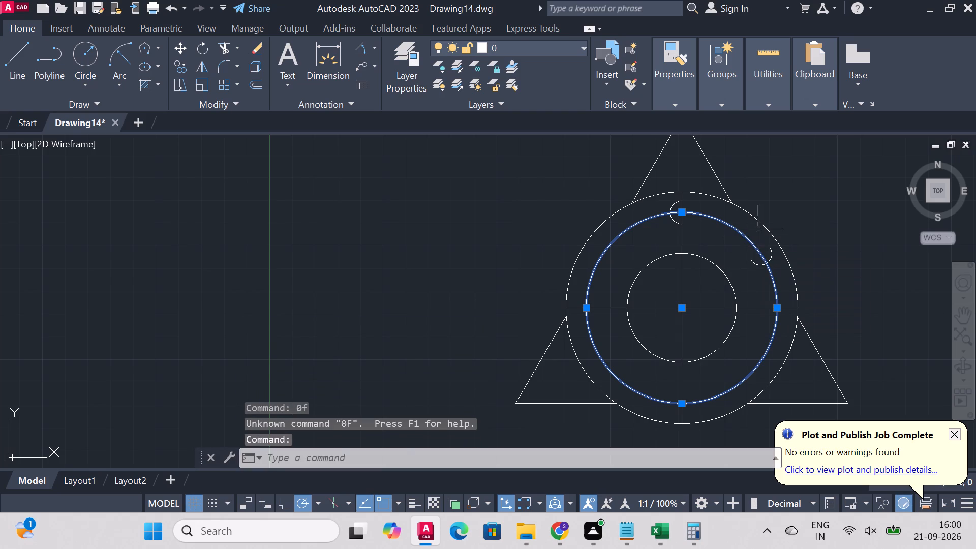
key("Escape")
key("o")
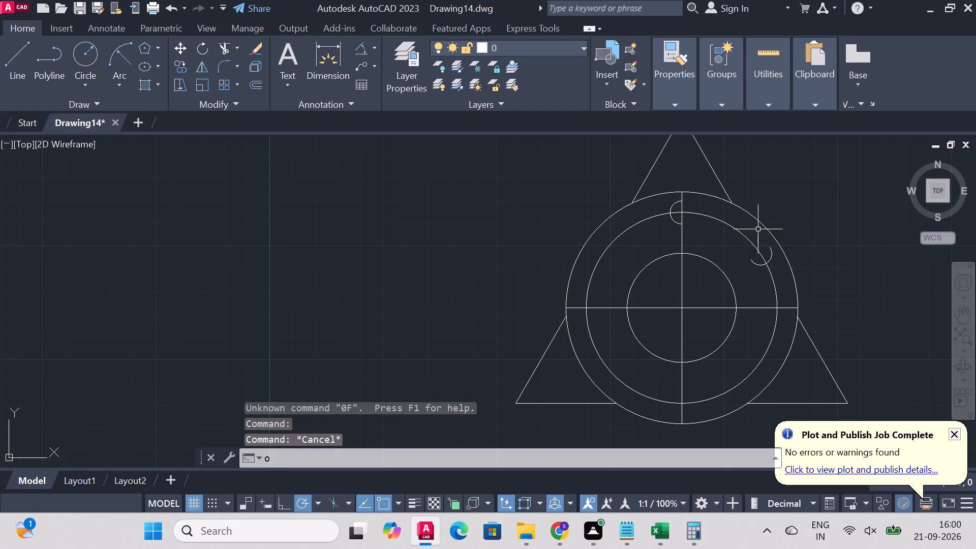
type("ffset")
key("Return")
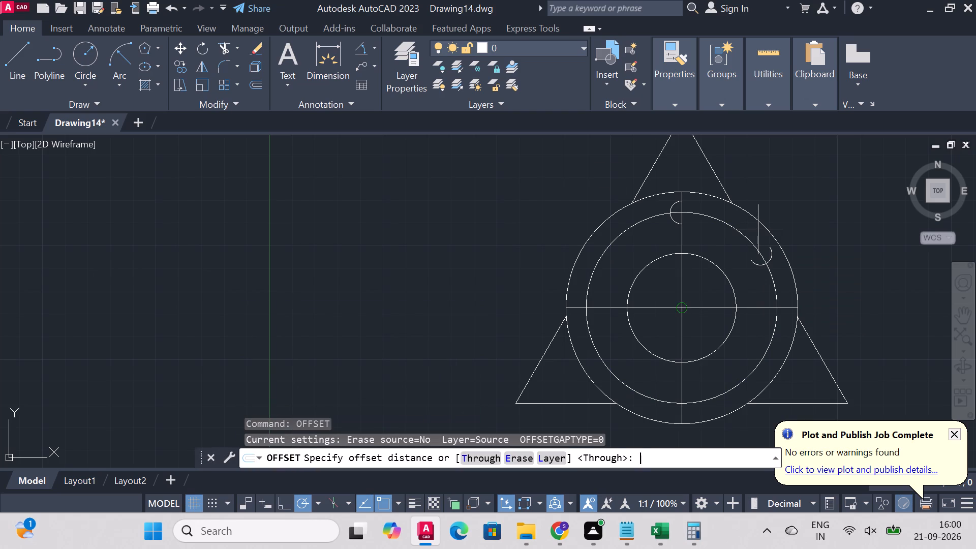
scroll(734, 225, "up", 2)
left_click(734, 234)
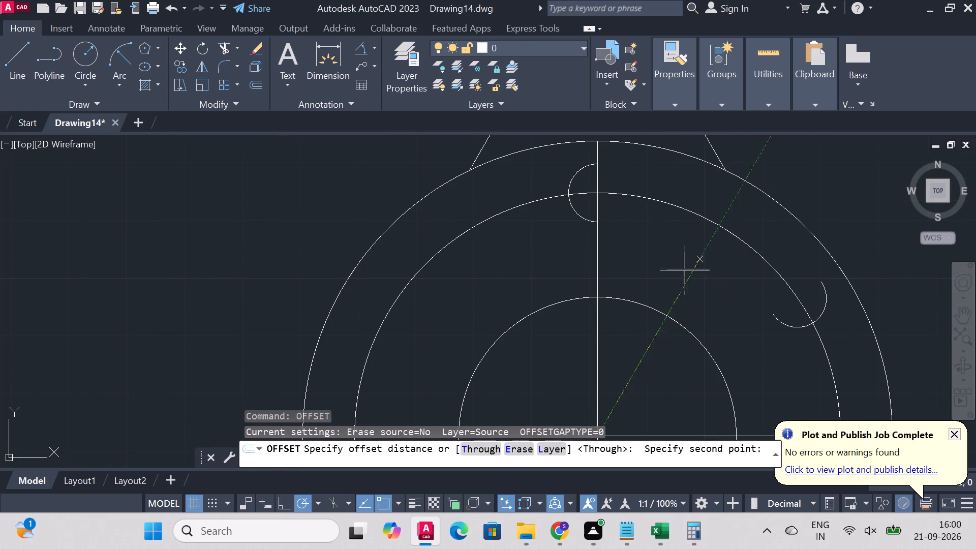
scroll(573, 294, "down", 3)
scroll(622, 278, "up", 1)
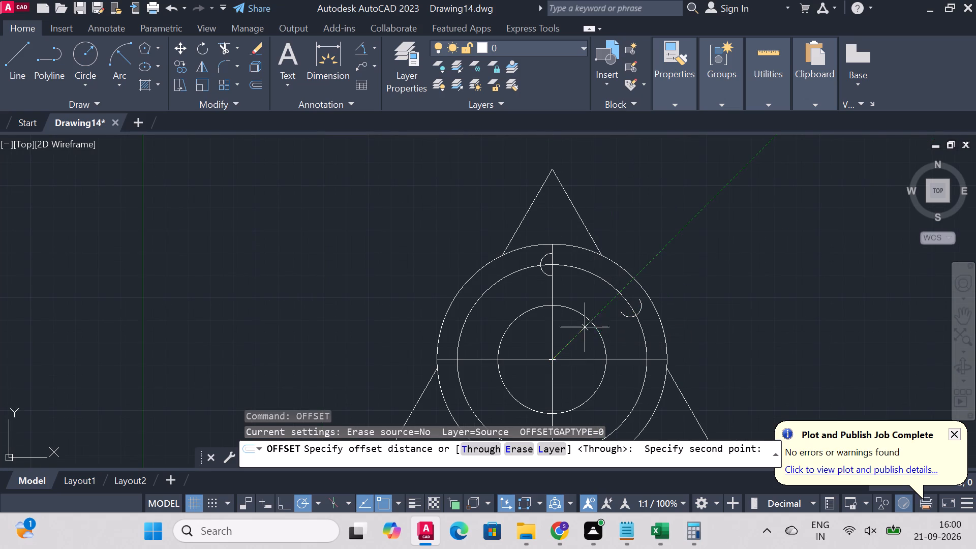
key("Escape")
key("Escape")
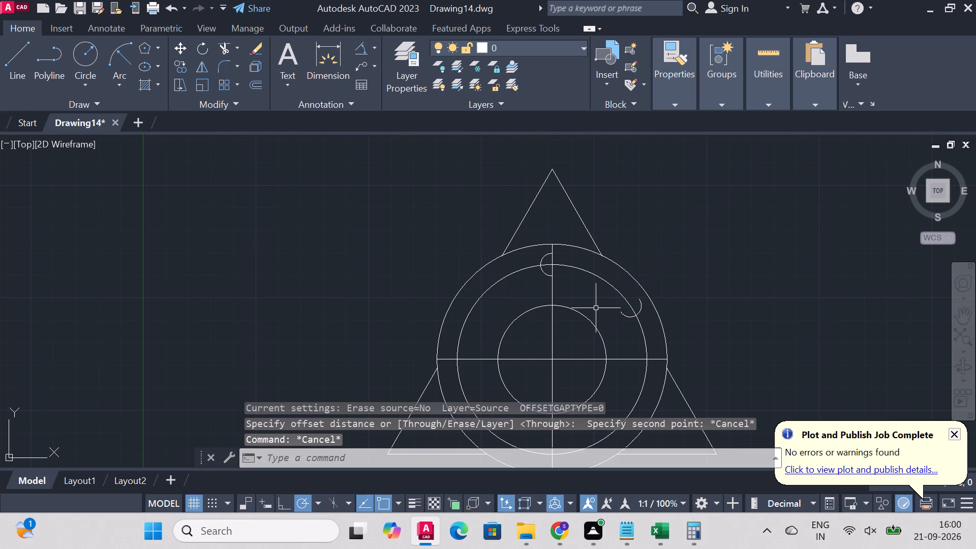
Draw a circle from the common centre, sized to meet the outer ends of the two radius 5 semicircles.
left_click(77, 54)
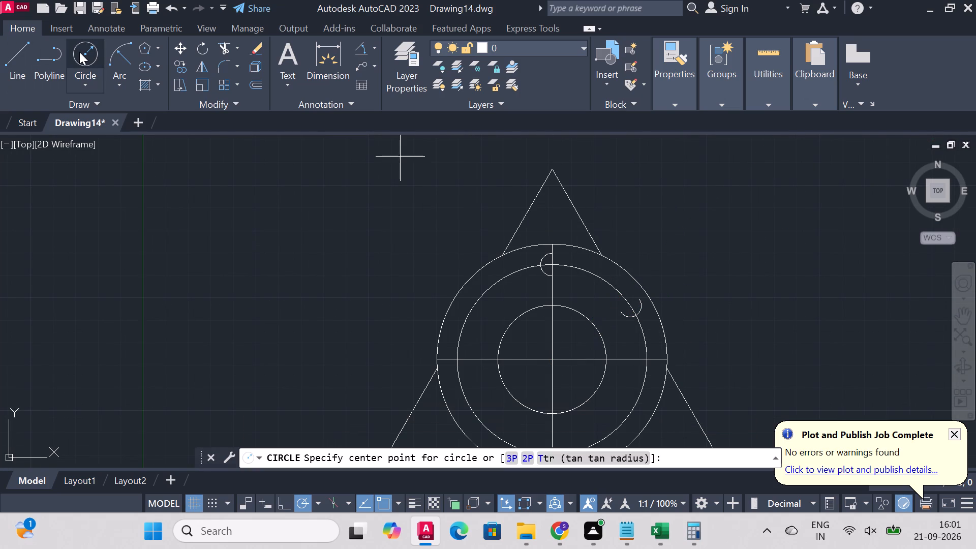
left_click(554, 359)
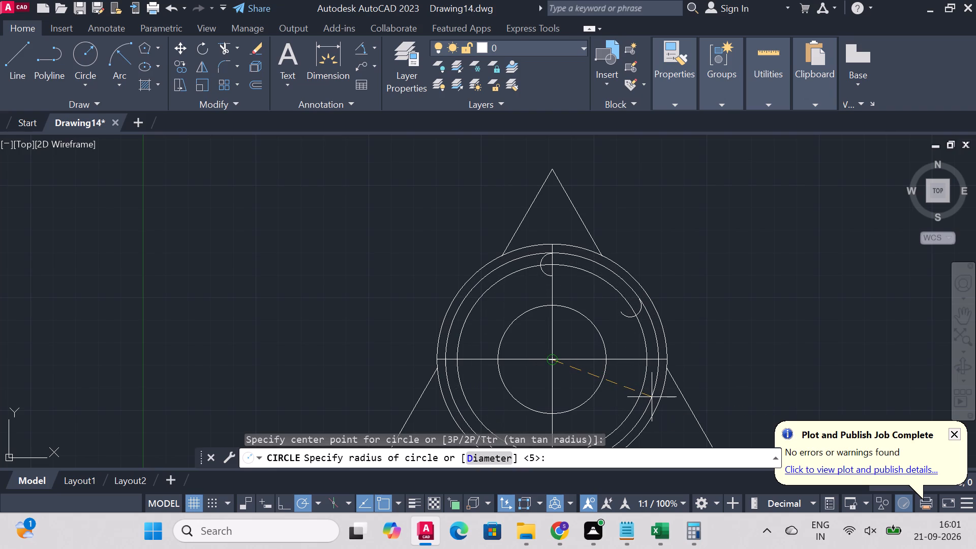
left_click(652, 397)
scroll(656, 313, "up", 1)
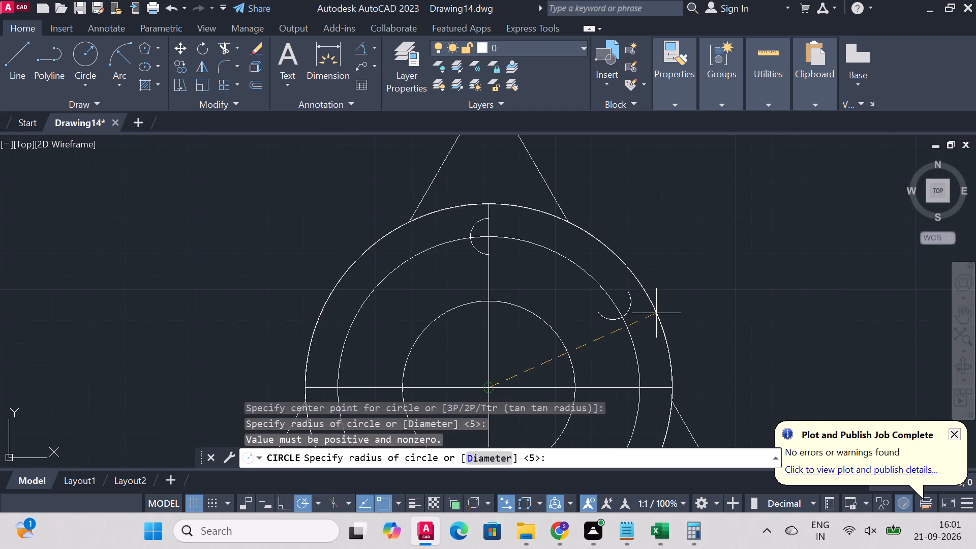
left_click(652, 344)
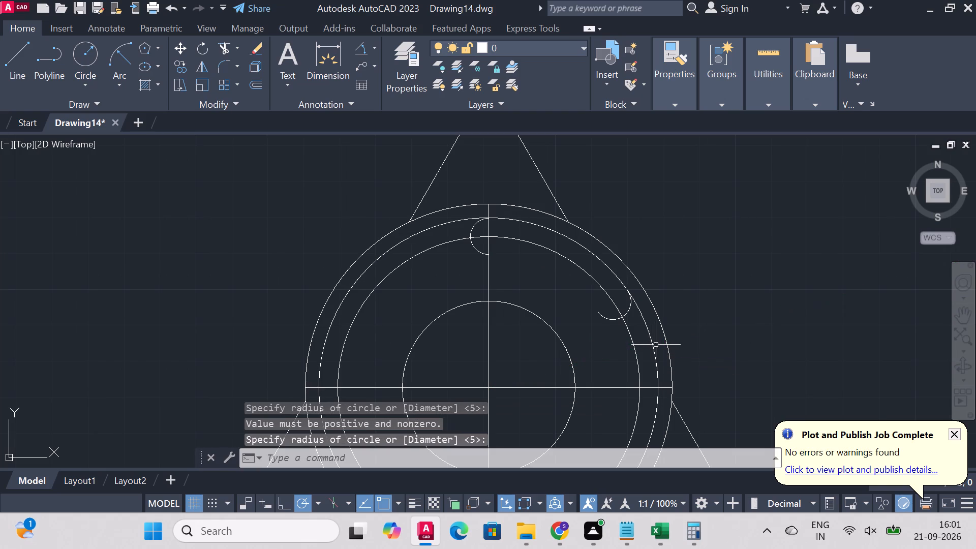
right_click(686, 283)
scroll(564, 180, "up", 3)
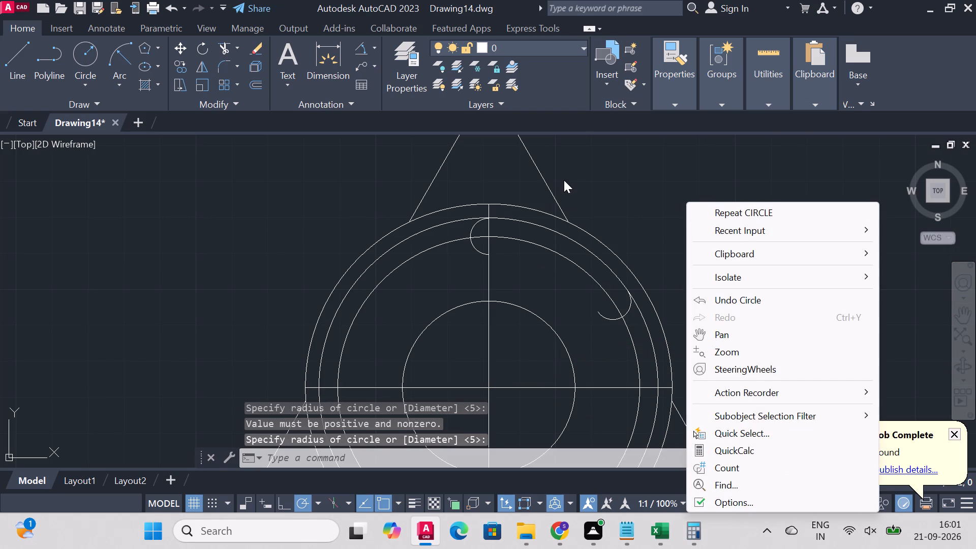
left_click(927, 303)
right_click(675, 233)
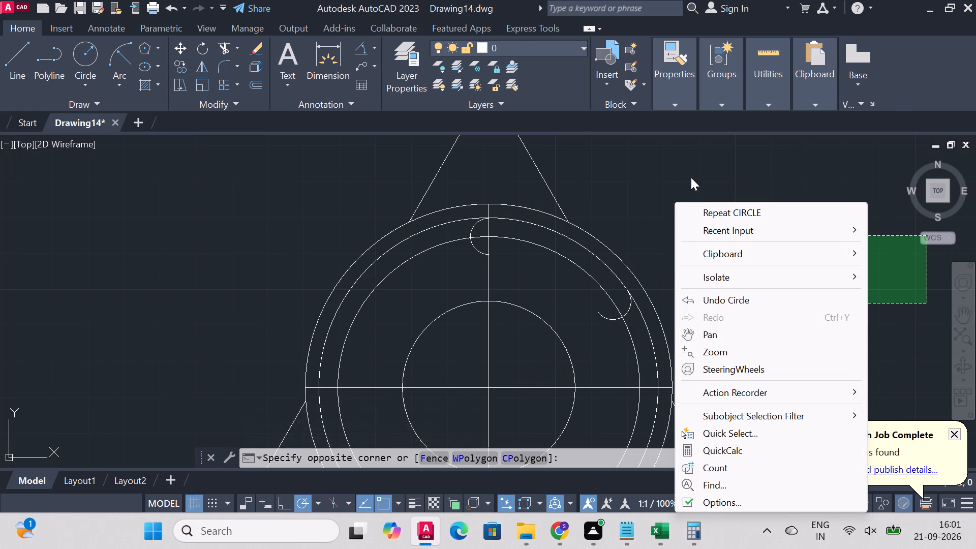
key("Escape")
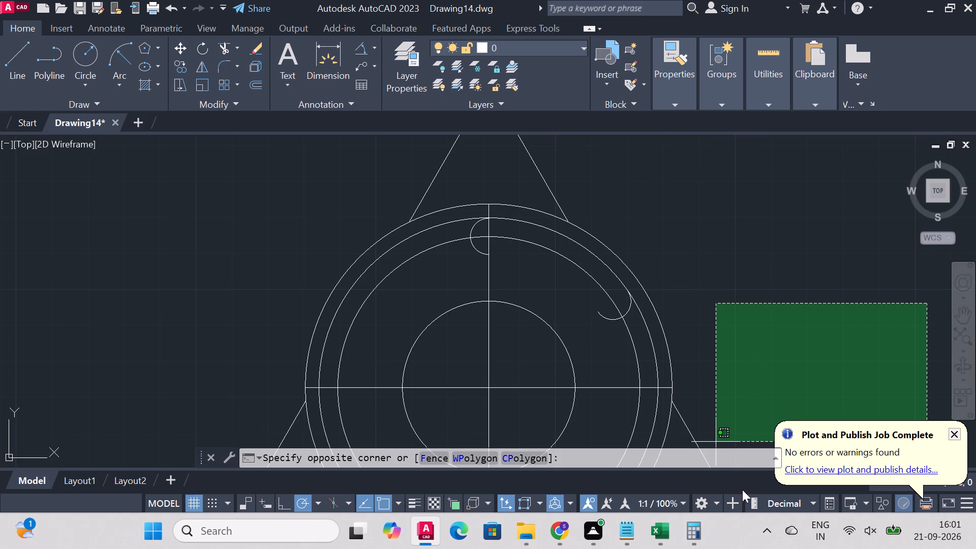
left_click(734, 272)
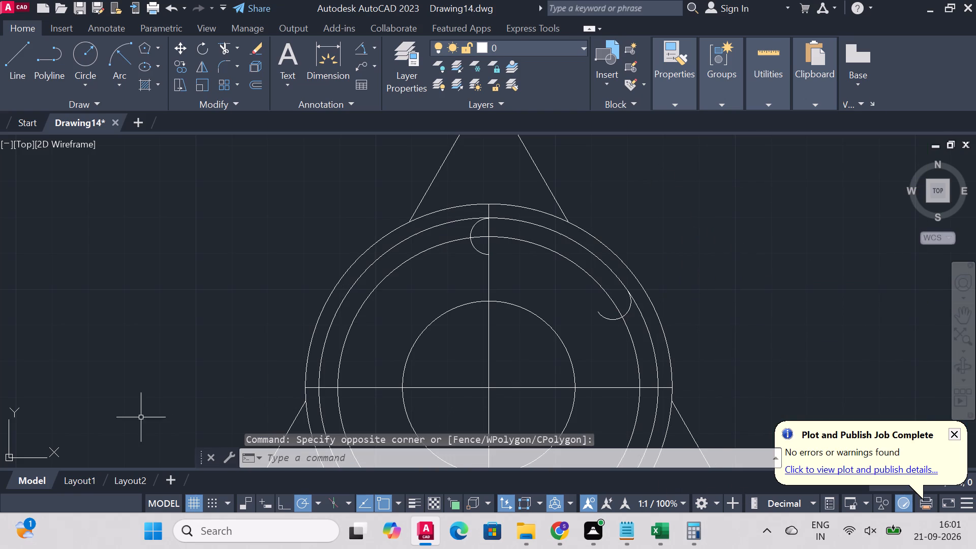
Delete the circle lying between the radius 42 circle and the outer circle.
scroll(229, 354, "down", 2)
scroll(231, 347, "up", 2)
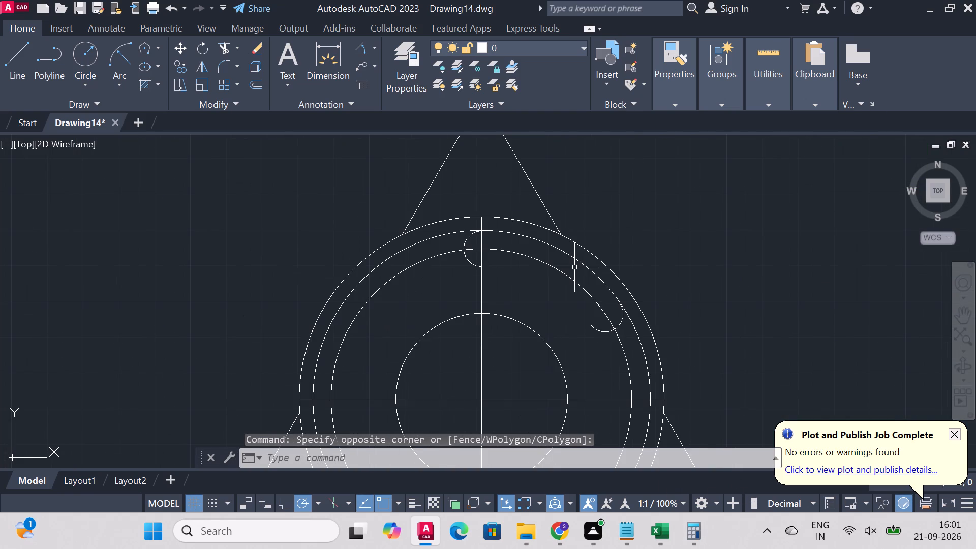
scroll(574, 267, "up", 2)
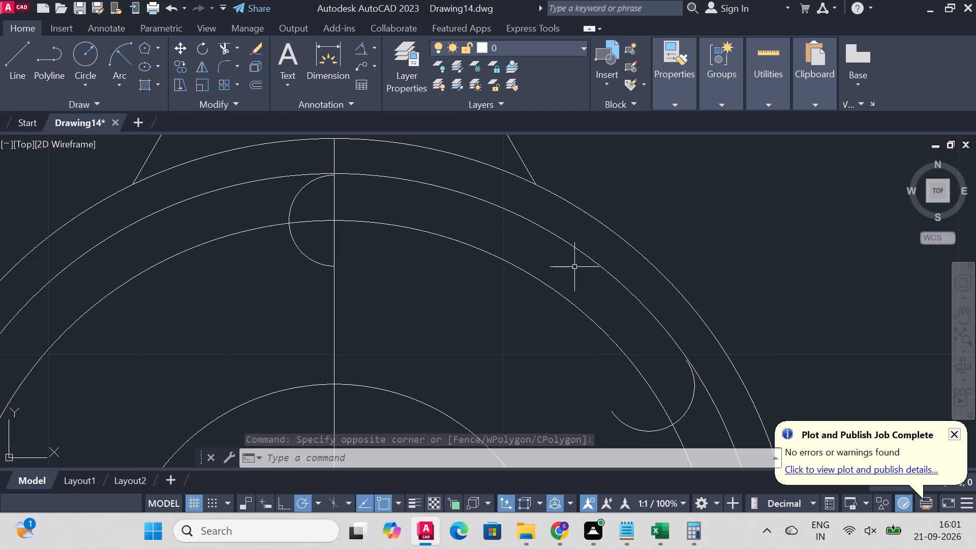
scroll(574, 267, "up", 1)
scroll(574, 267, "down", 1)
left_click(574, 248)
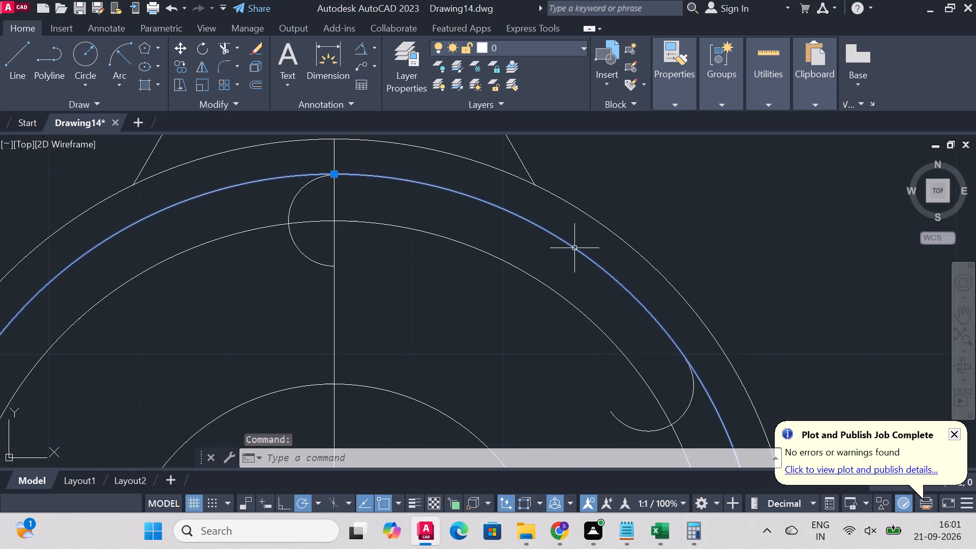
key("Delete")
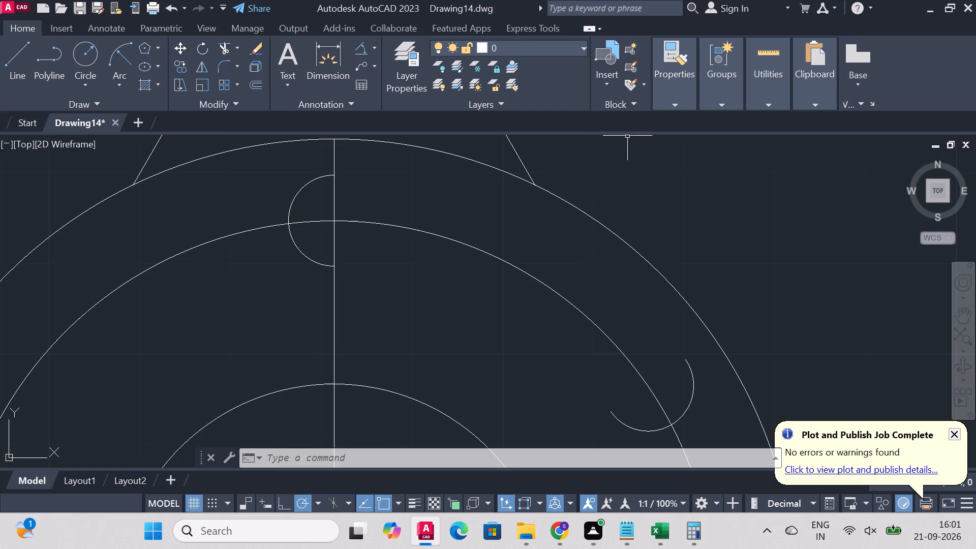
Draw a radius 47 circle from the common centre, passing through the outer end of the top radius 5 semicircle.
left_click(85, 52)
scroll(632, 350, "down", 2)
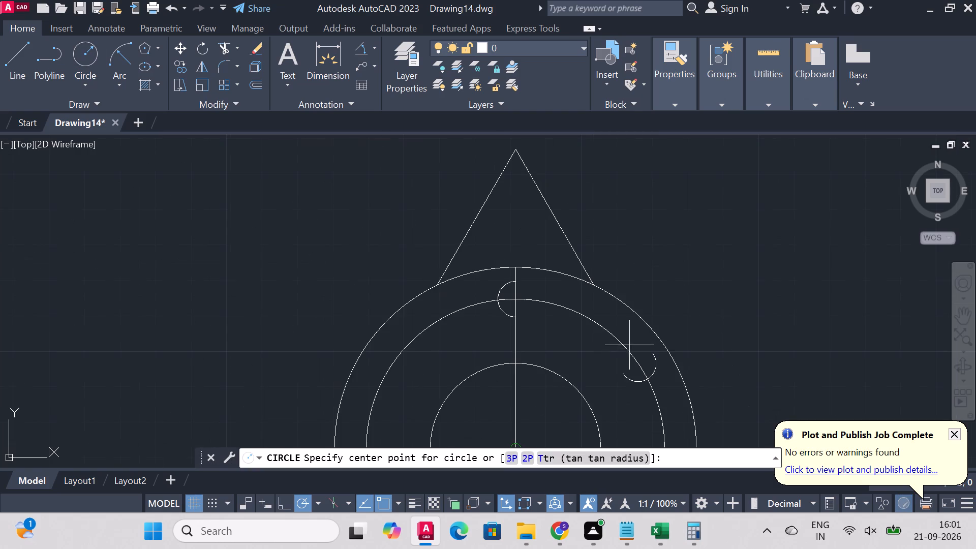
scroll(592, 386, "down", 2)
scroll(603, 413, "up", 2)
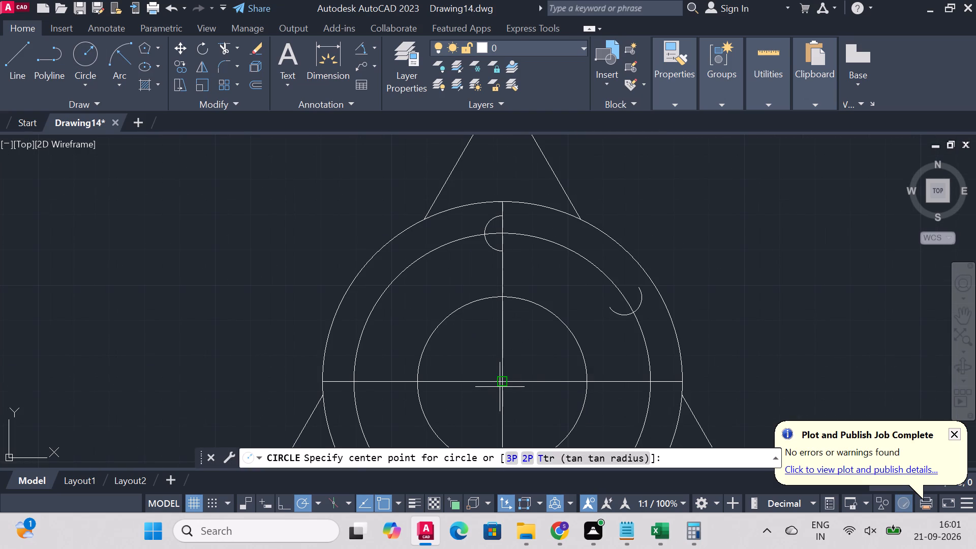
left_click(505, 380)
scroll(564, 266, "up", 1)
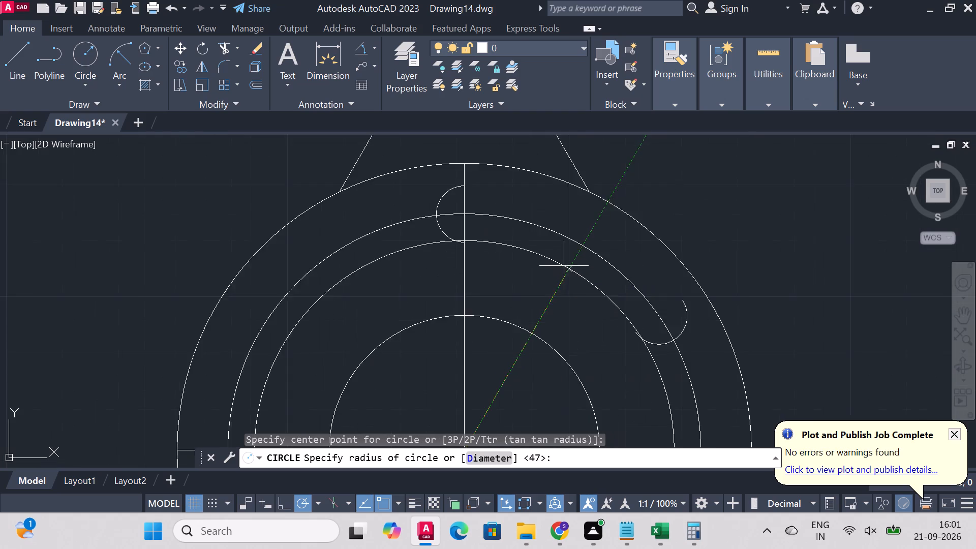
scroll(564, 266, "up", 1)
scroll(516, 254, "down", 2)
scroll(512, 219, "up", 2)
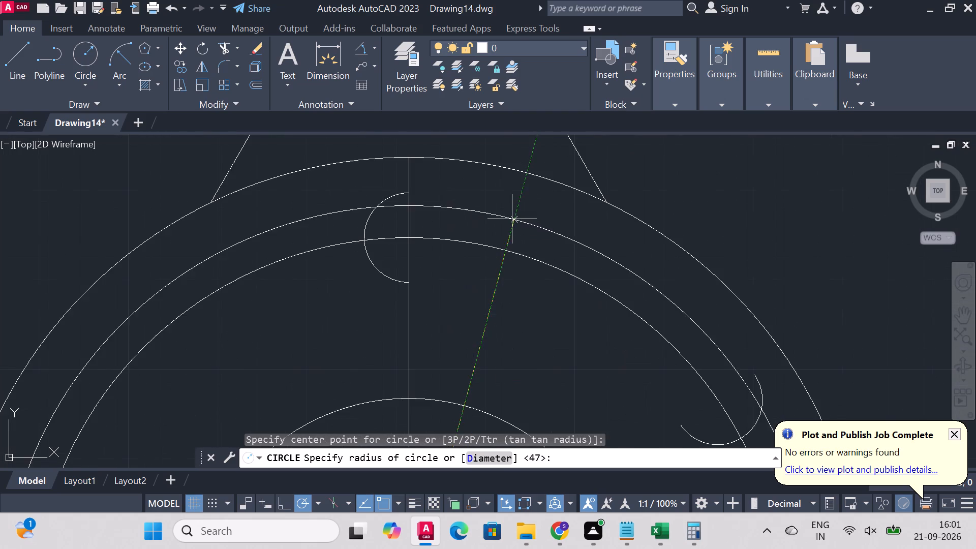
scroll(502, 202, "up", 3)
scroll(380, 186, "down", 2)
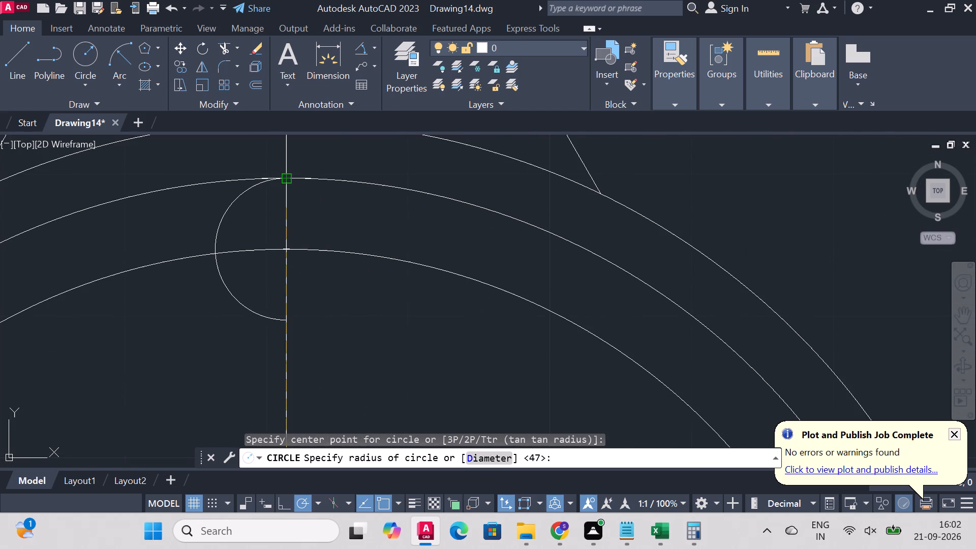
left_click(286, 177)
right_click(394, 178)
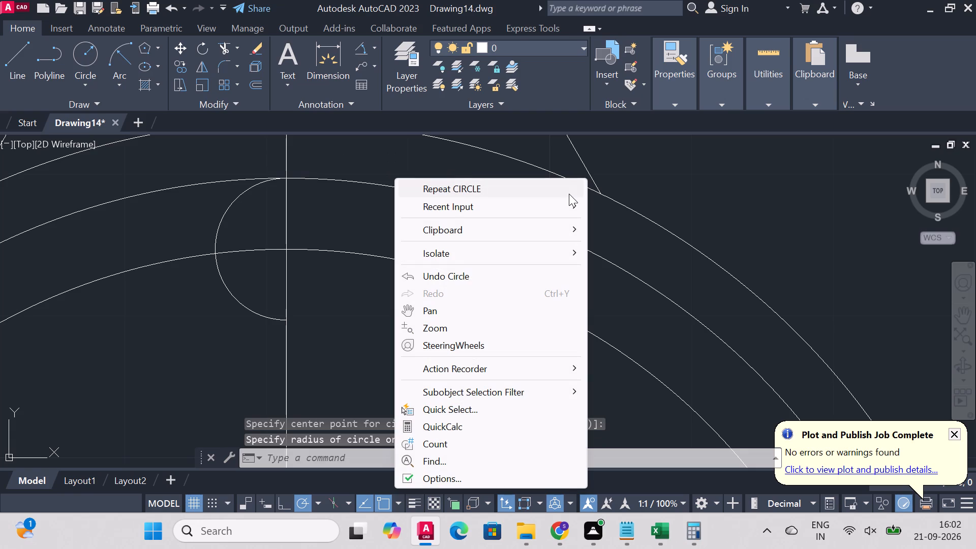
key("Escape")
Draw a circle from the common centre, passing through the inner end of the top radius 5 semicircle.
scroll(619, 226, "down", 4)
left_click(90, 70)
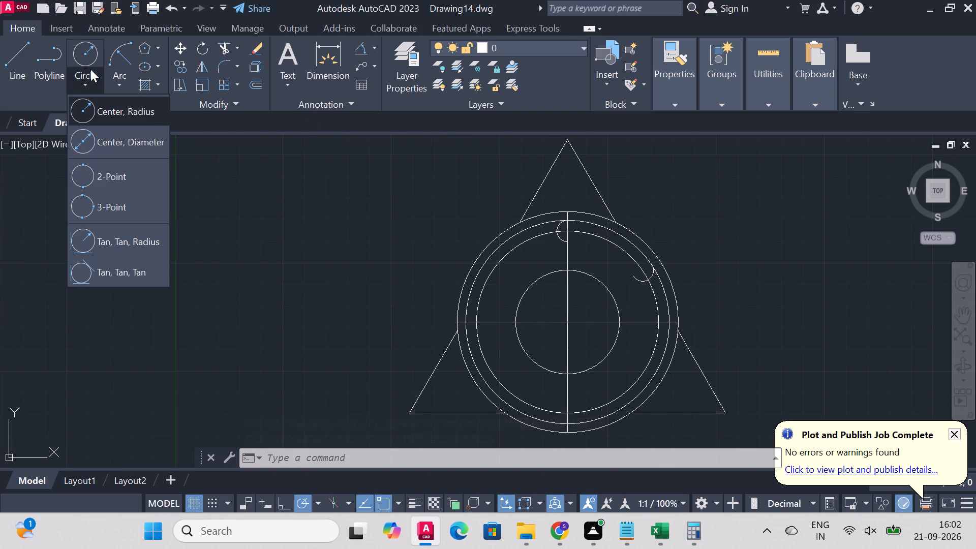
left_click(78, 36)
left_click(82, 46)
scroll(558, 310, "up", 1)
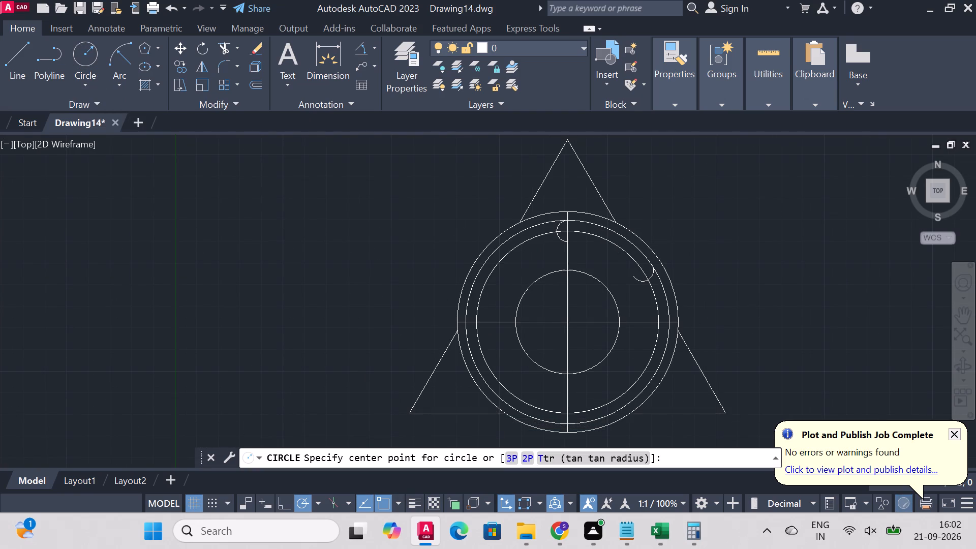
left_click(574, 333)
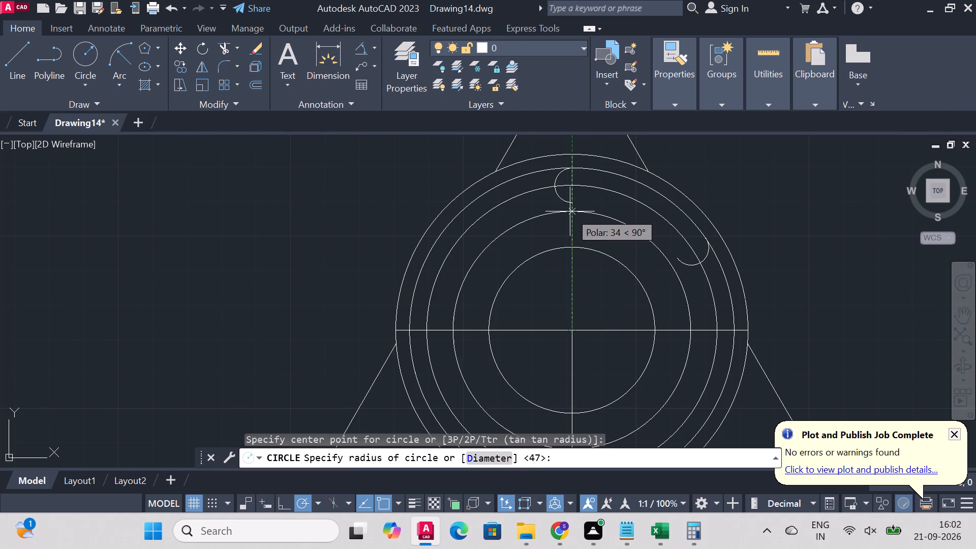
left_click(570, 205)
right_click(799, 203)
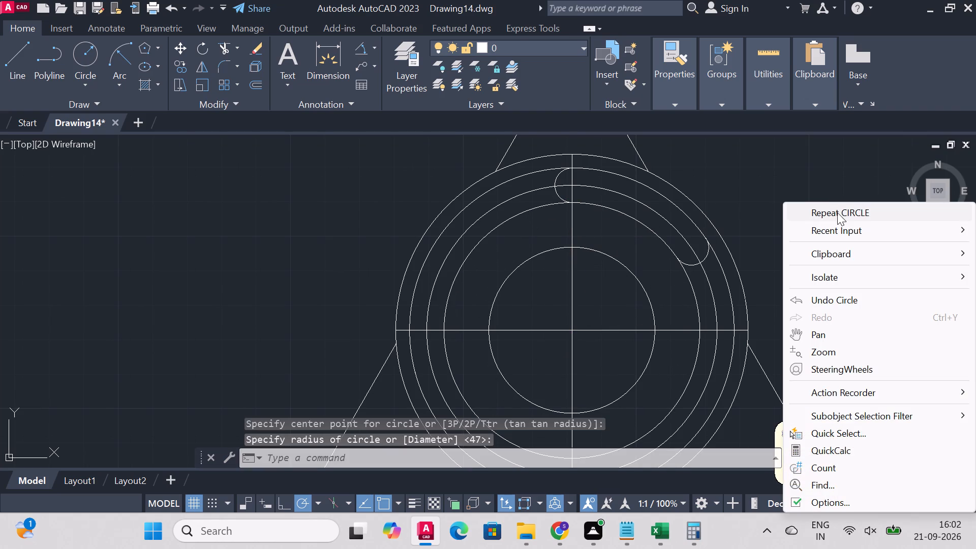
key("Escape")
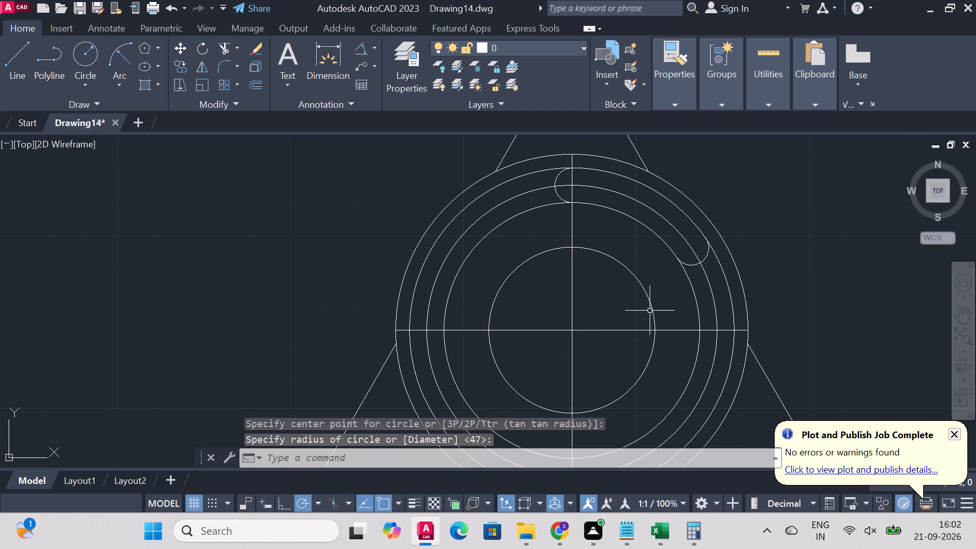
Trim the upper-left quarters of the slot's outer and inner boundary circles, from the horizontal centreline to the top semicircle.
left_click(224, 43)
scroll(495, 132, "up", 1)
left_click(522, 177)
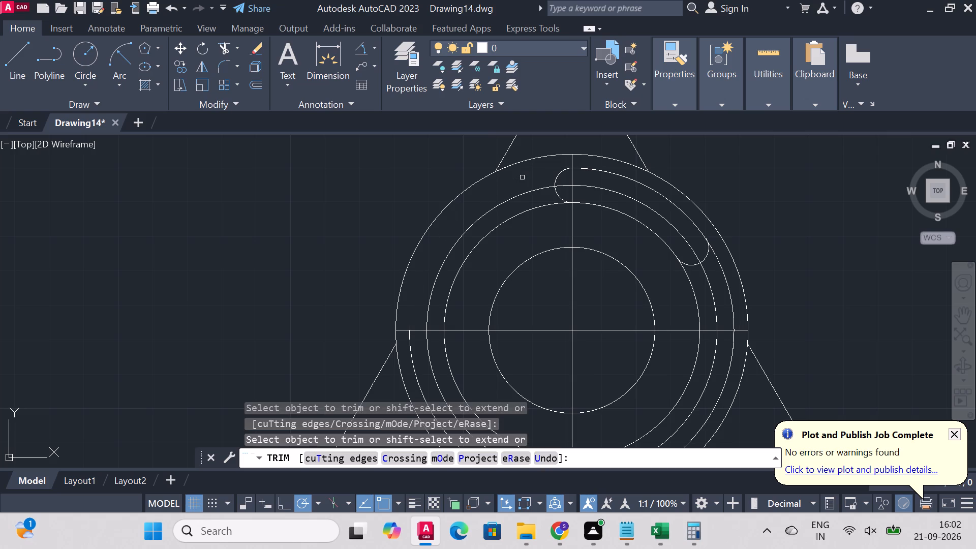
left_click(523, 215)
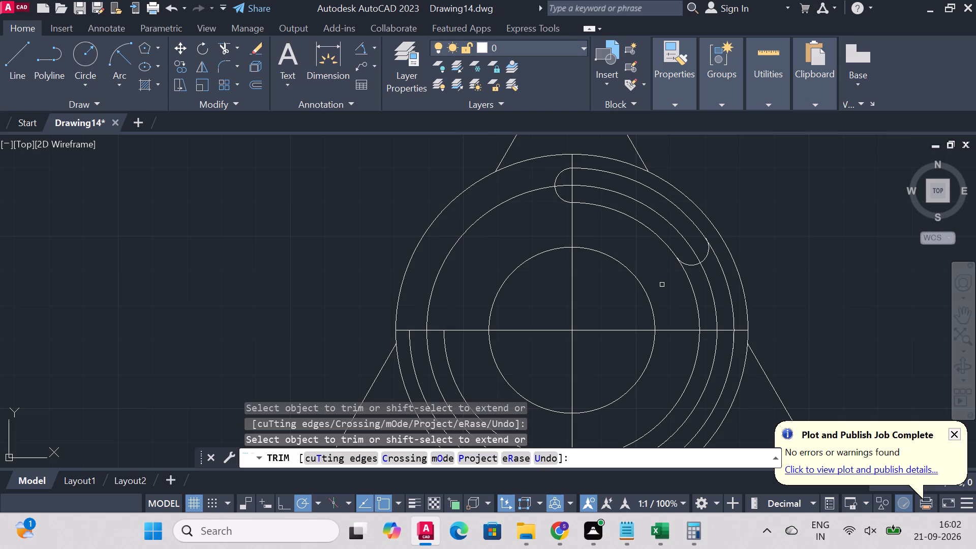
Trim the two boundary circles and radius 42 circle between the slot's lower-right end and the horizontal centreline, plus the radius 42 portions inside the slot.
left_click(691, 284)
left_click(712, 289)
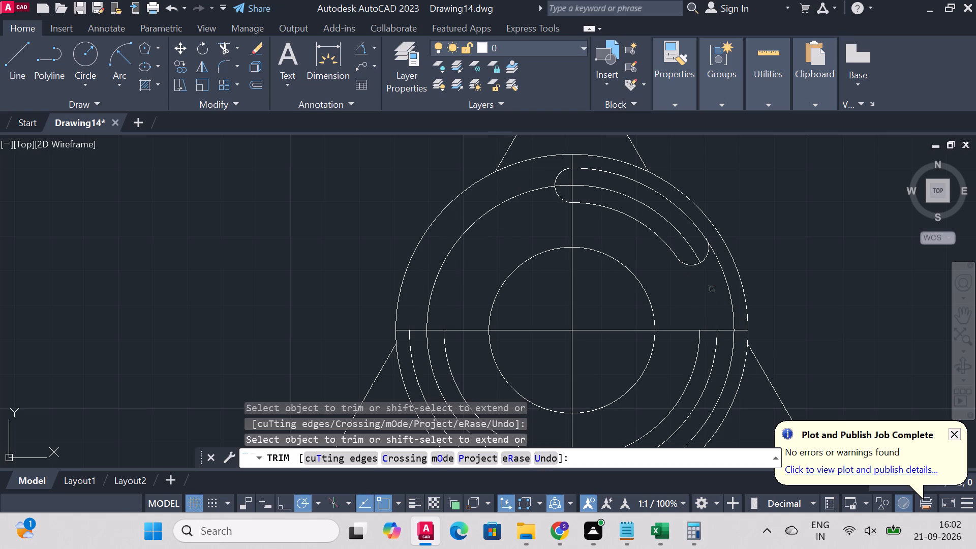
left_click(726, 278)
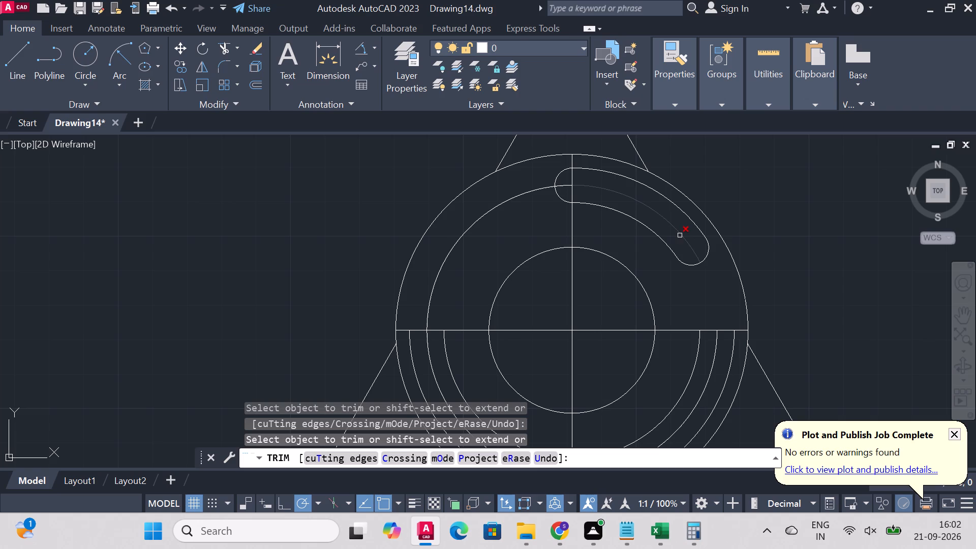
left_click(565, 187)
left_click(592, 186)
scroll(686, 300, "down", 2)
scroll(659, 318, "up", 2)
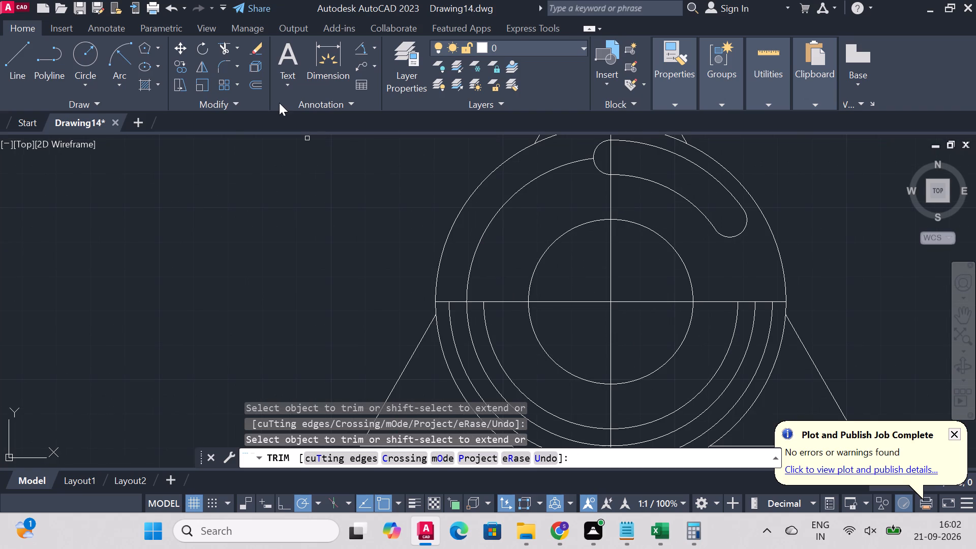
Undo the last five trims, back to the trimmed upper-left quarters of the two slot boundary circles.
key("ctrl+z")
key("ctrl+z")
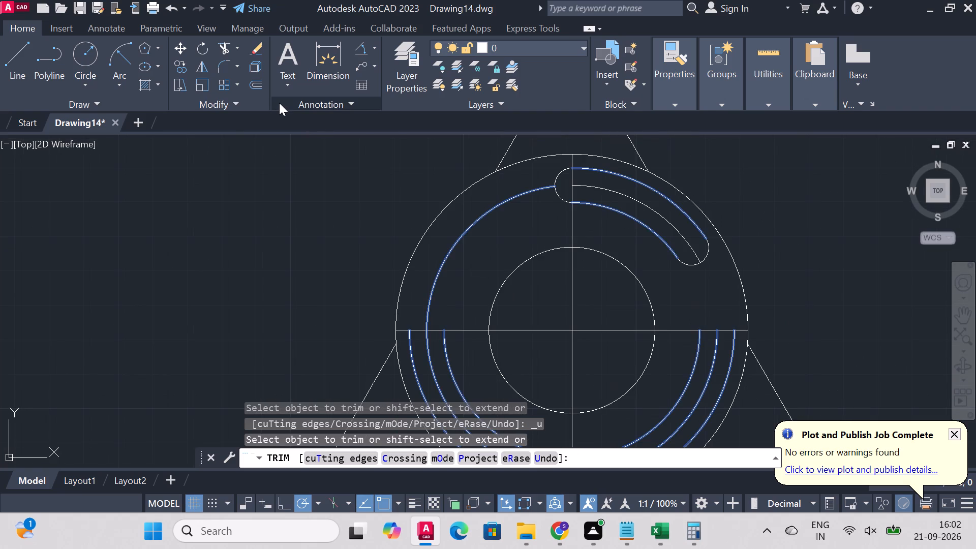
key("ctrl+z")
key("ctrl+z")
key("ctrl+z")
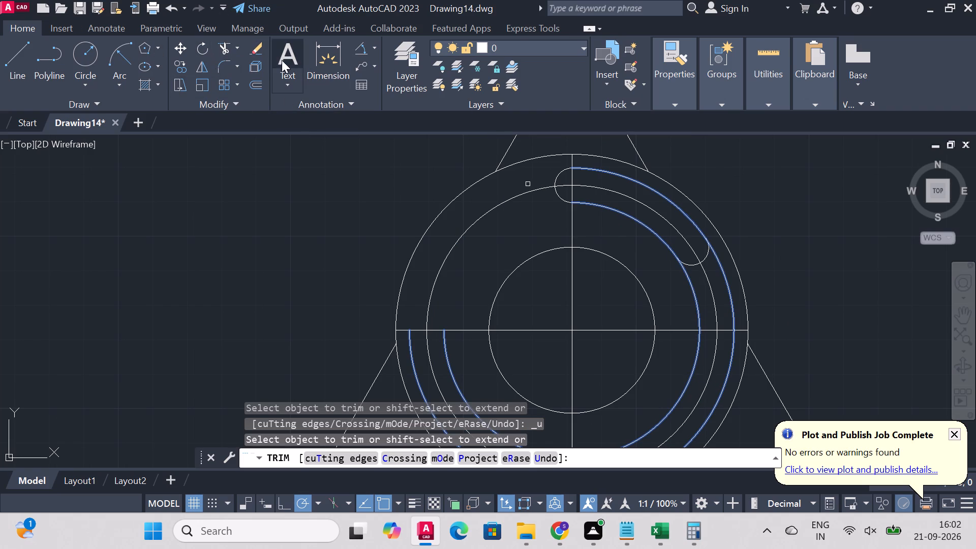
Trim the slot's inner and outer boundary circles between its lower-right end and the horizontal centreline, keeping the radius 42 circle.
left_click(217, 45)
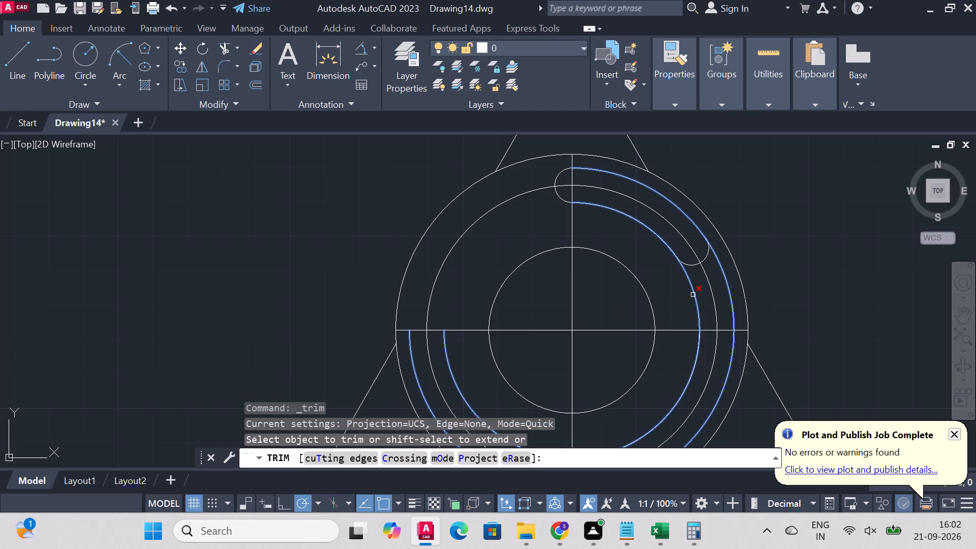
left_click(693, 295)
left_click(725, 280)
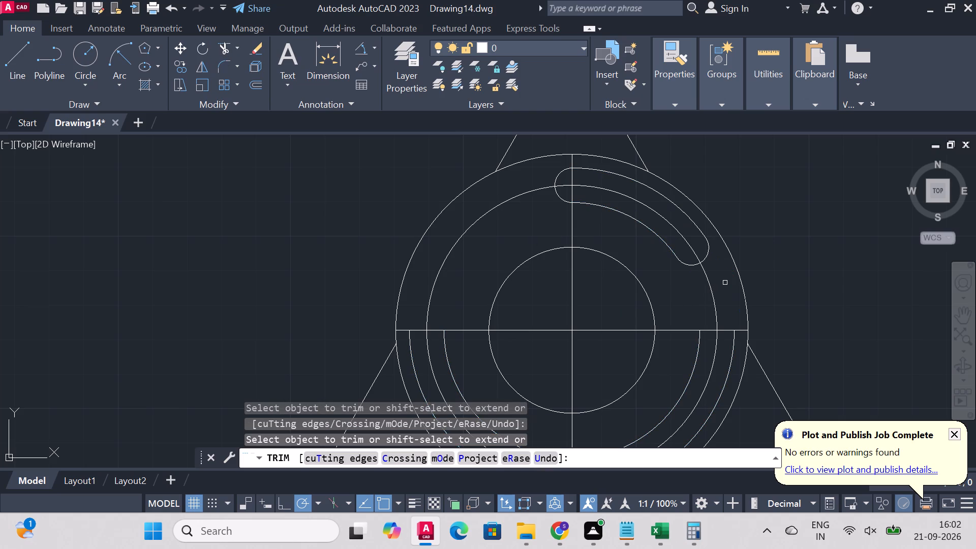
key("Escape")
key("Escape")
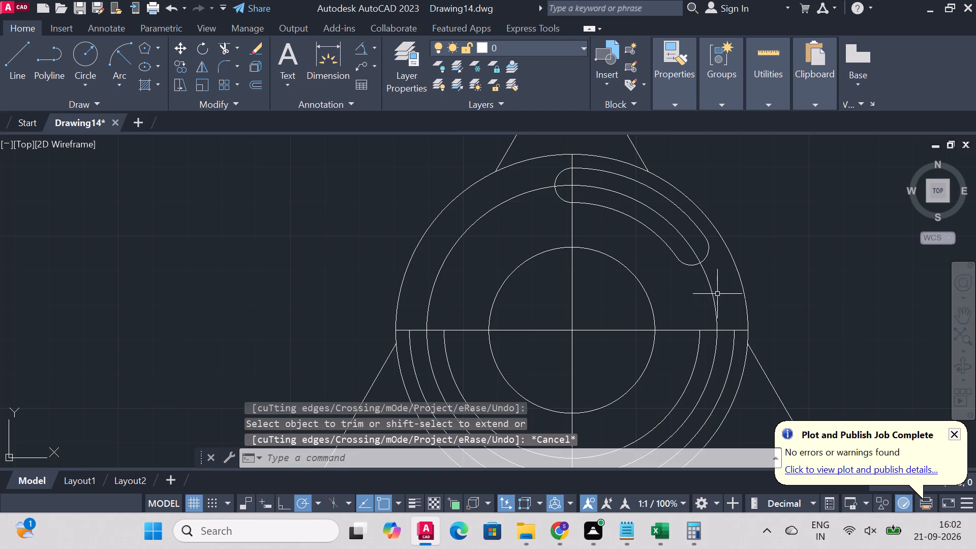
key("Escape")
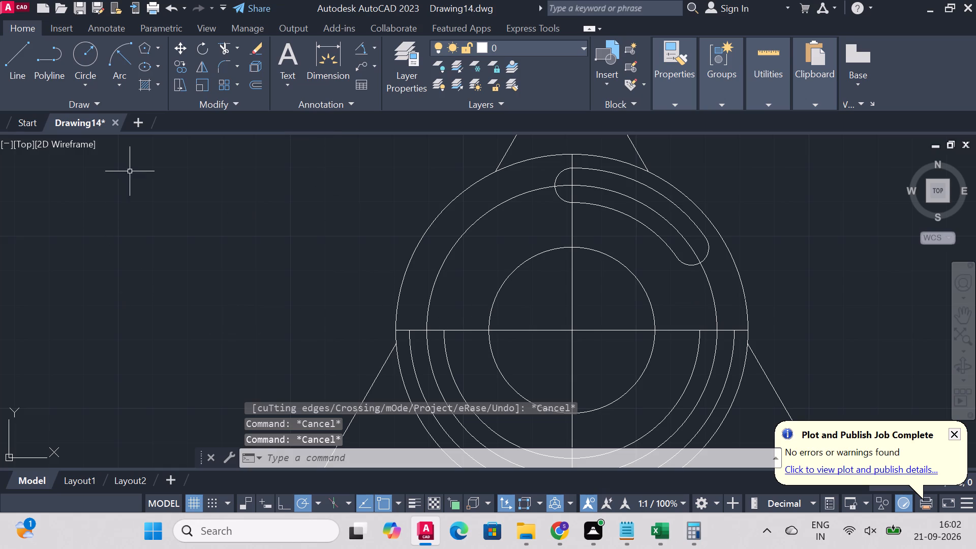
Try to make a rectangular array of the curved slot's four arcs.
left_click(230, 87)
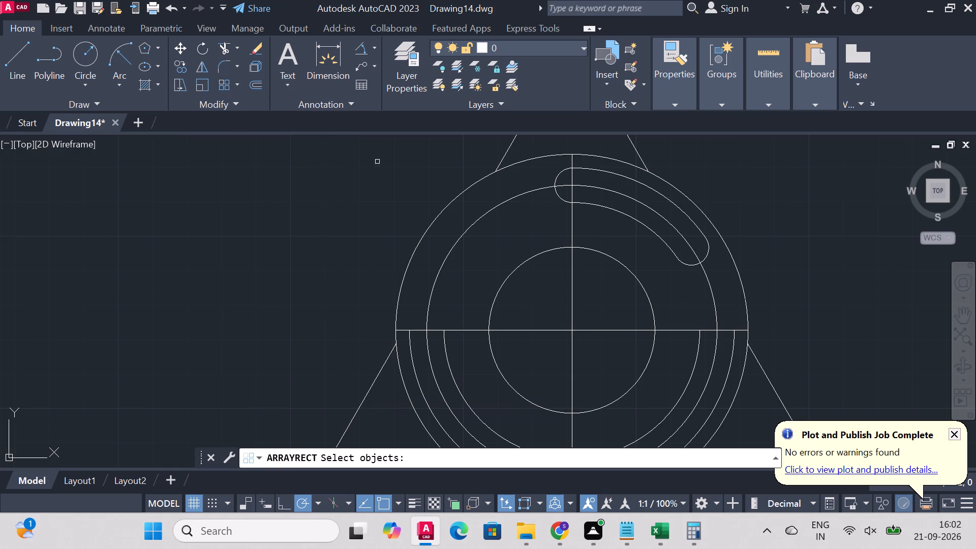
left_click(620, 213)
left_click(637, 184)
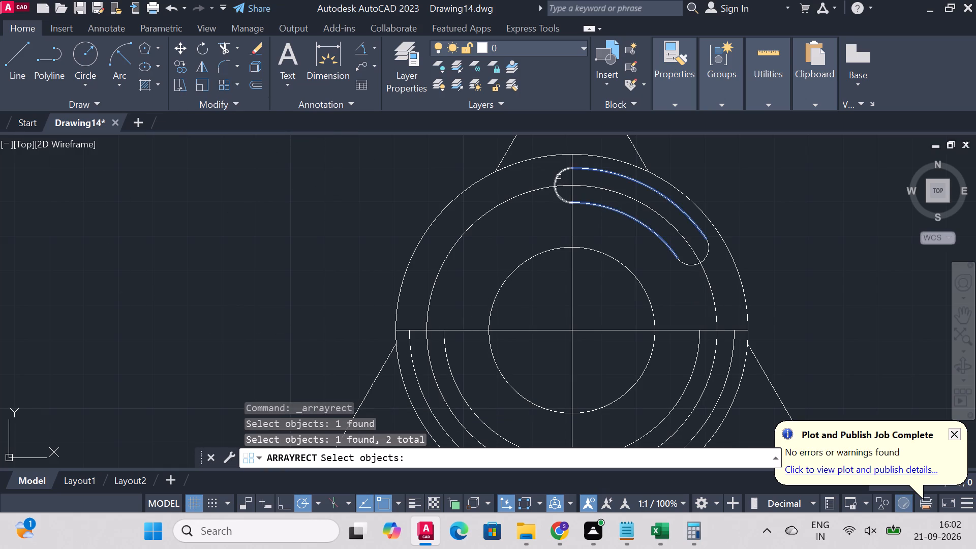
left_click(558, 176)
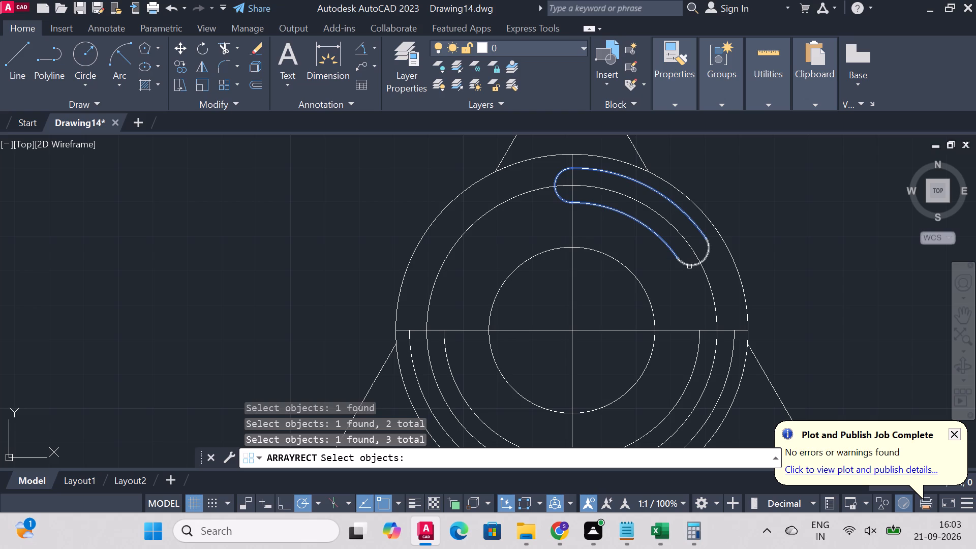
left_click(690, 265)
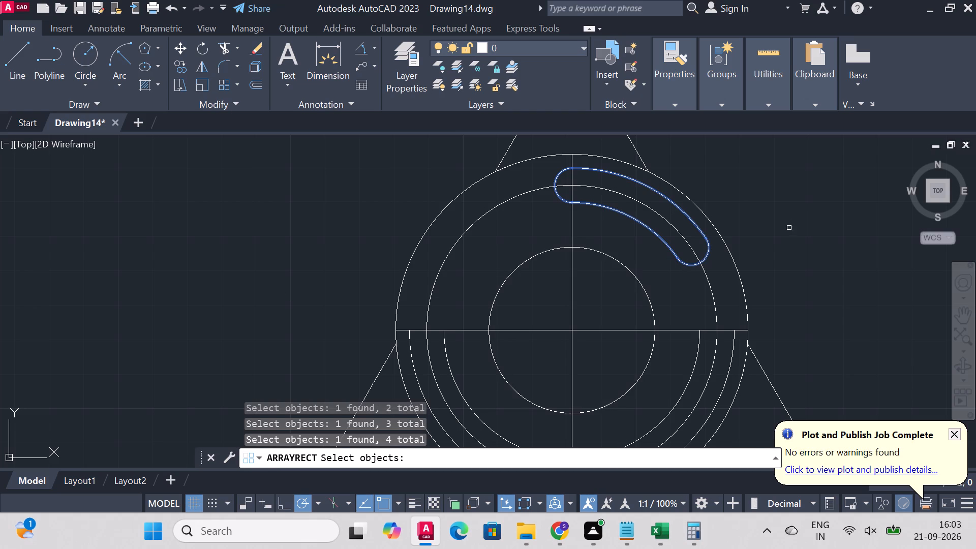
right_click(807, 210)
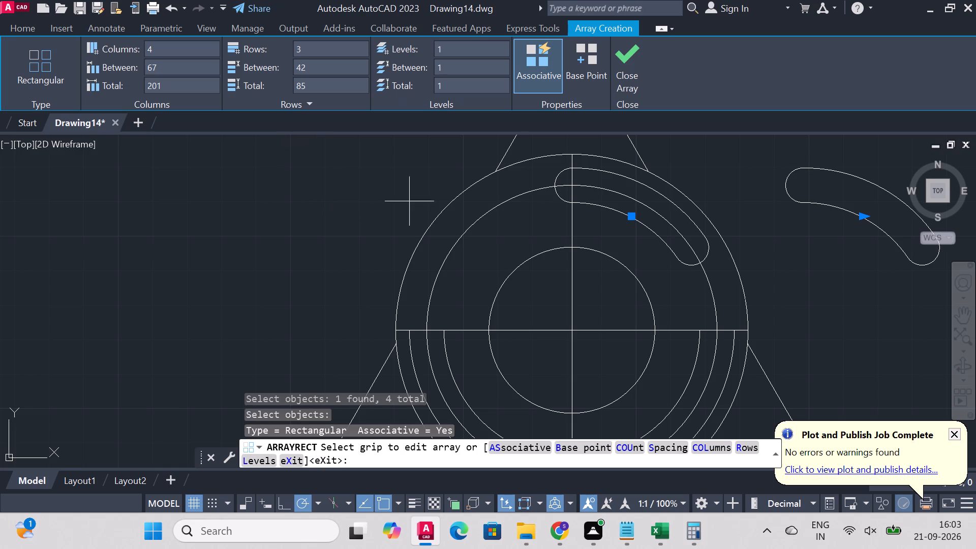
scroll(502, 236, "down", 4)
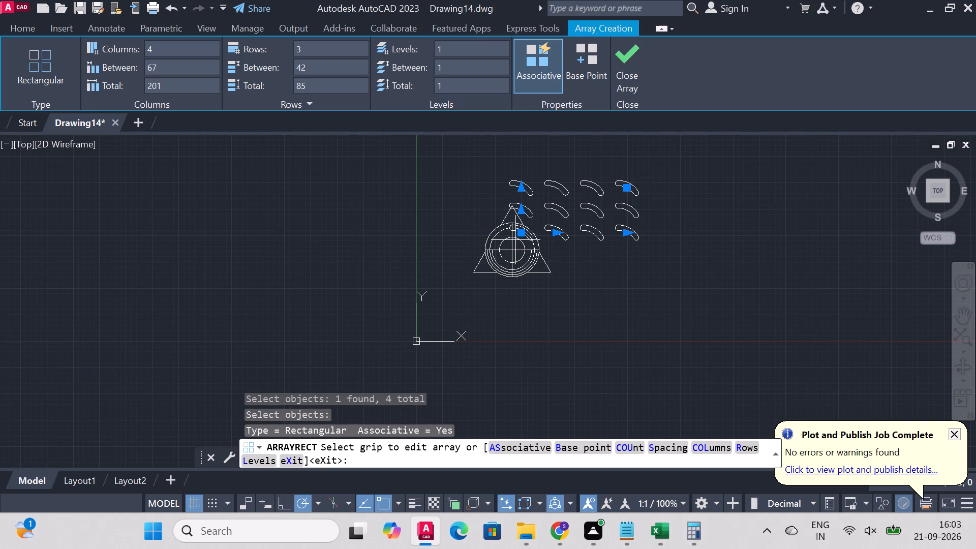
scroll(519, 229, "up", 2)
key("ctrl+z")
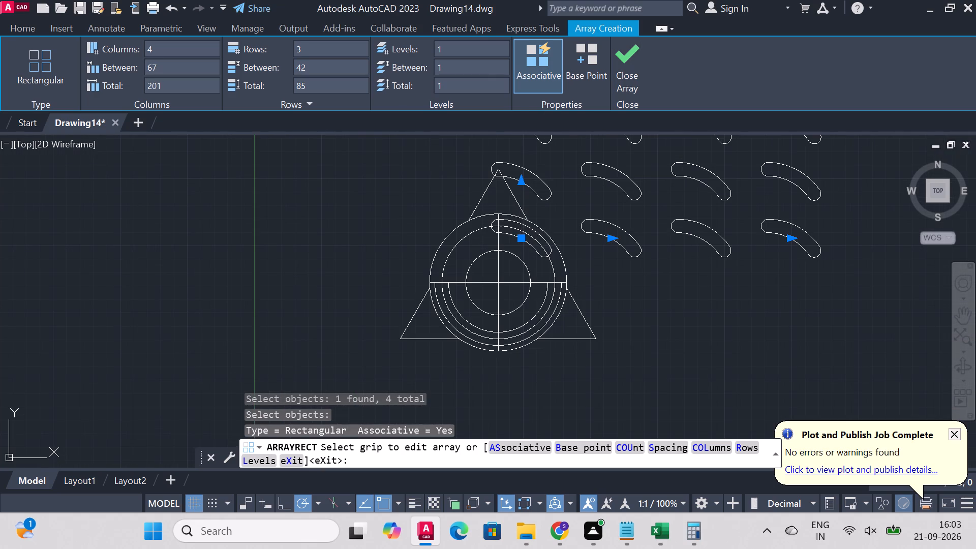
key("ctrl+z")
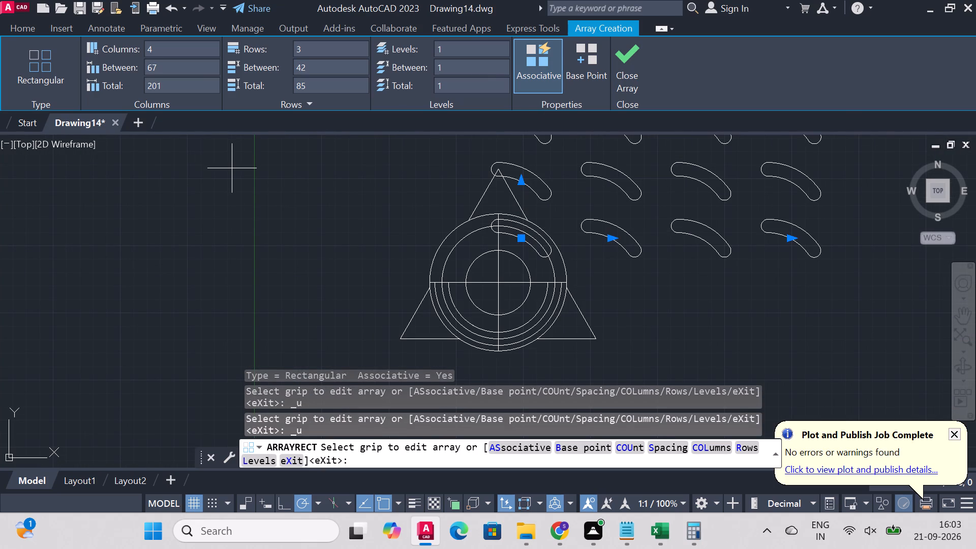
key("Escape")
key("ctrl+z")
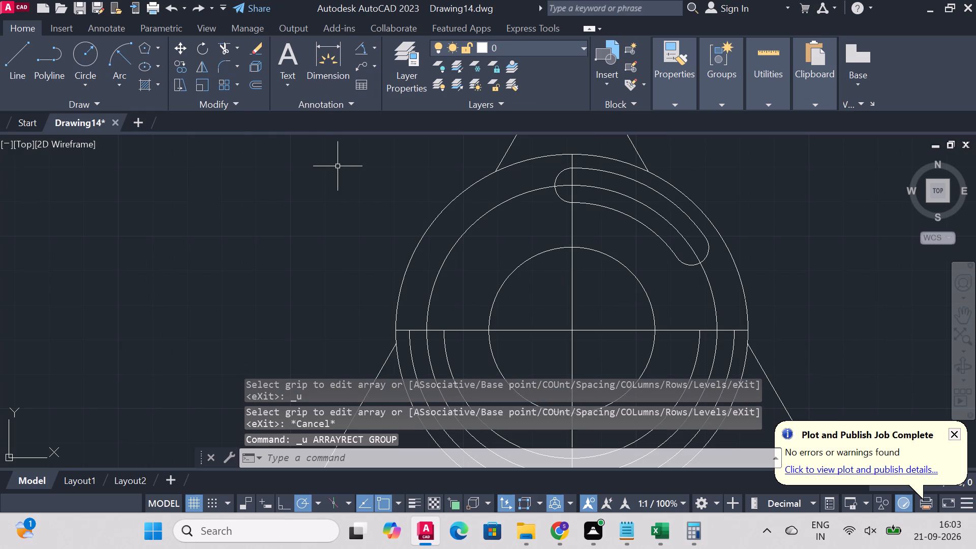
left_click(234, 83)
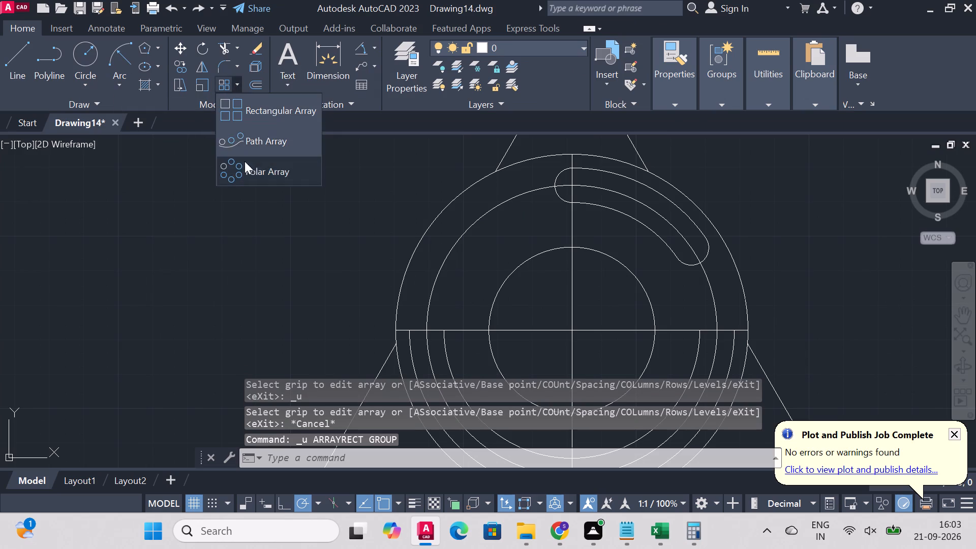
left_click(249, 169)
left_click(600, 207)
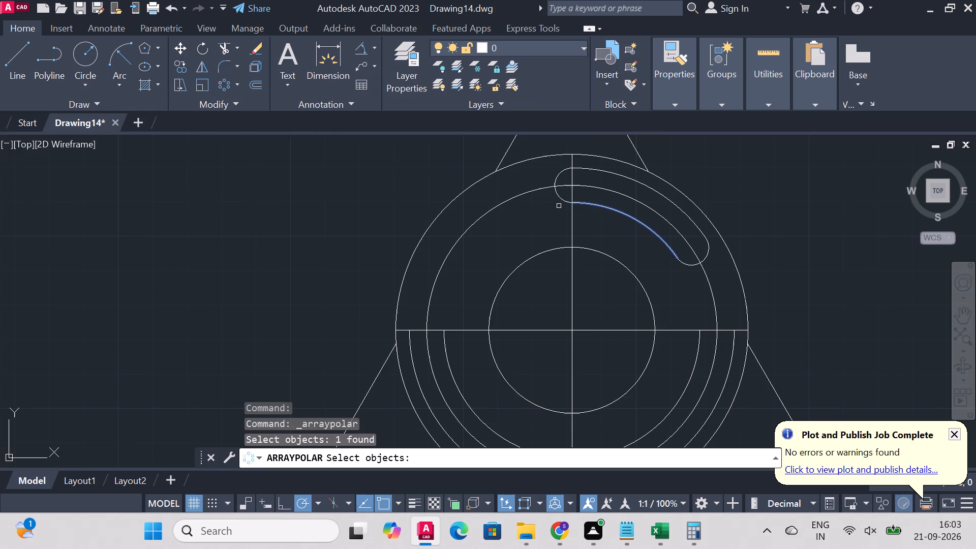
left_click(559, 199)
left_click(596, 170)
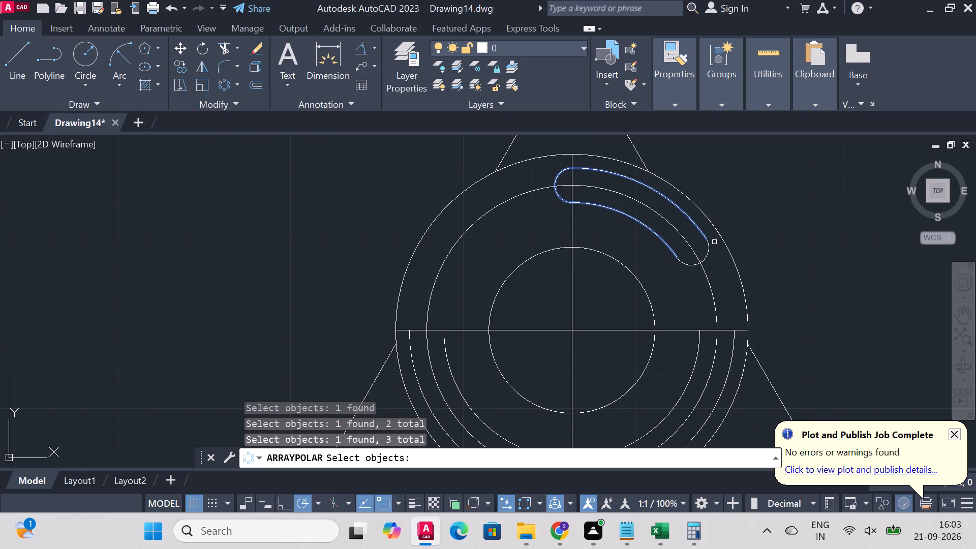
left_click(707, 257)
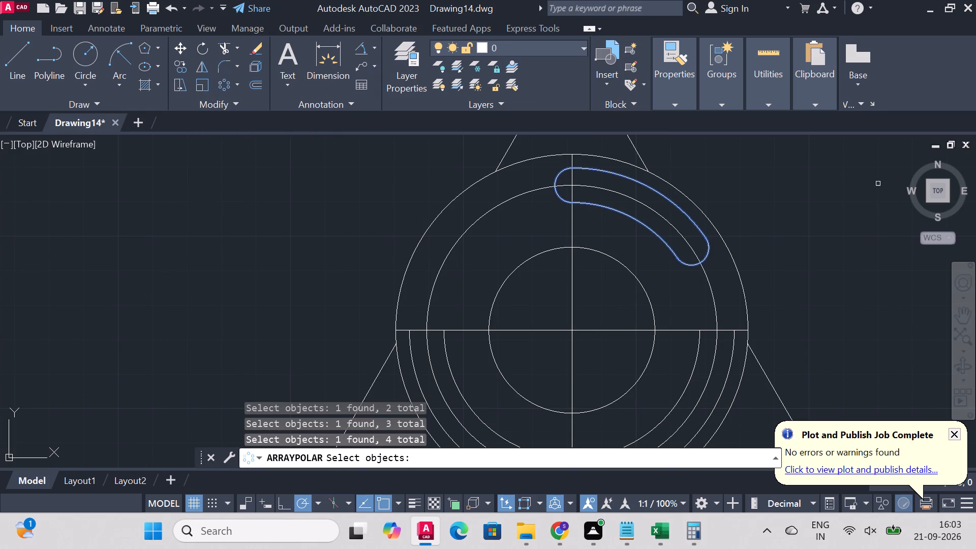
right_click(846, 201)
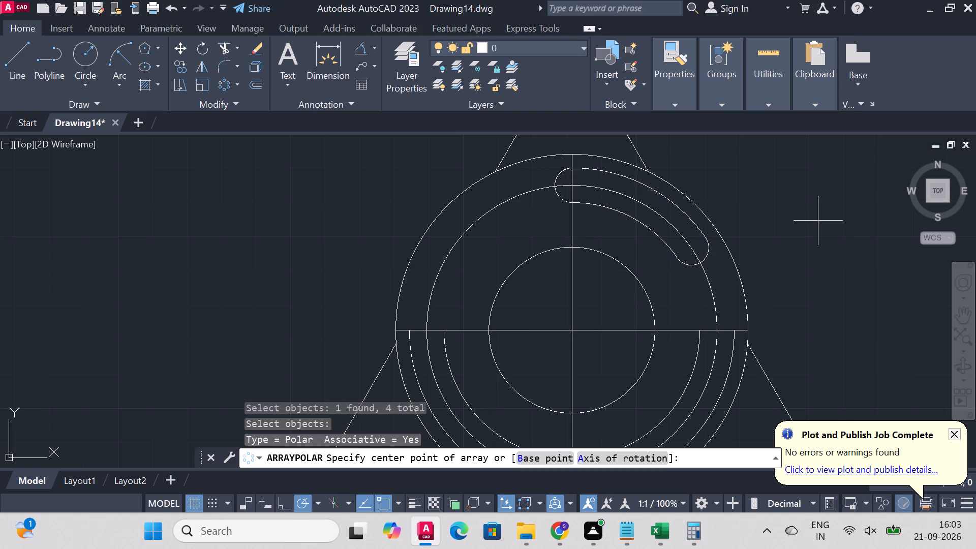
Create a polar array of the curved slot's four arcs about the common centre of the concentric circles.
left_click(220, 84)
scroll(631, 216, "down", 6)
scroll(668, 242, "up", 5)
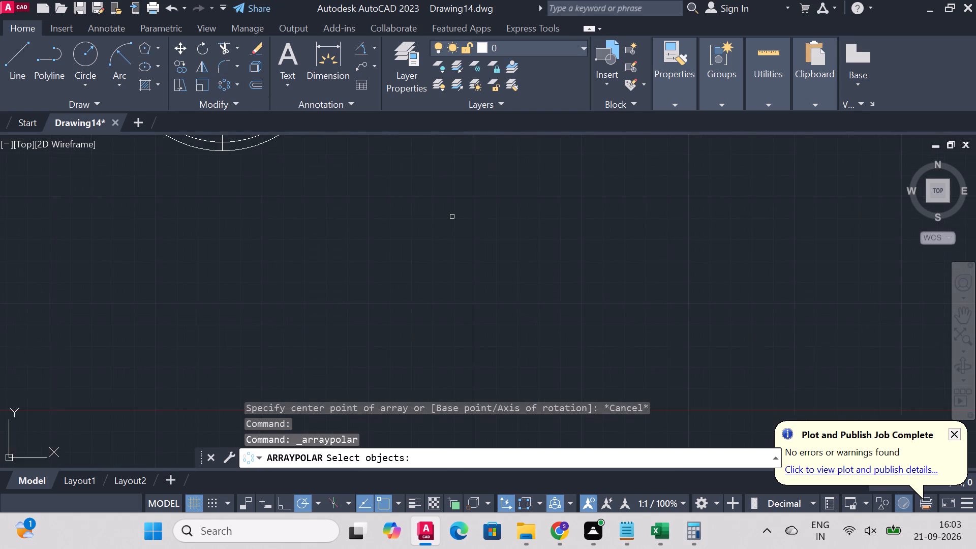
scroll(455, 221, "down", 5)
scroll(438, 169, "up", 3)
scroll(528, 308, "down", 2)
scroll(529, 368, "up", 1)
scroll(498, 272, "up", 2)
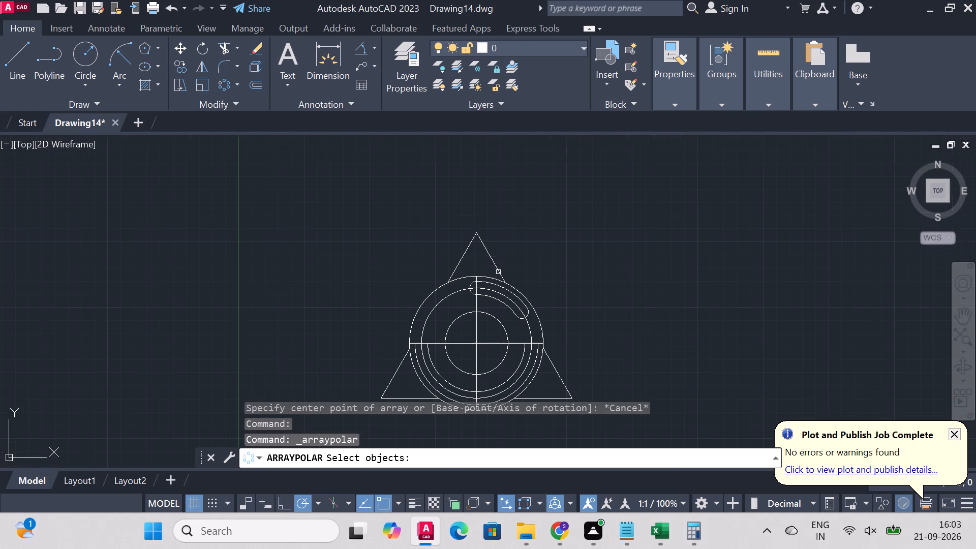
left_click(501, 302)
scroll(504, 296, "up", 2)
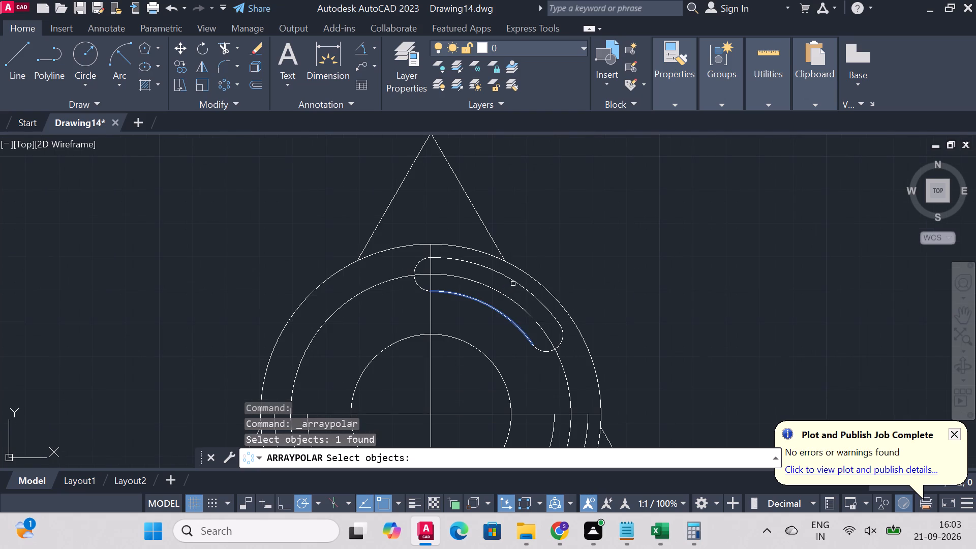
left_click(513, 281)
left_click(417, 262)
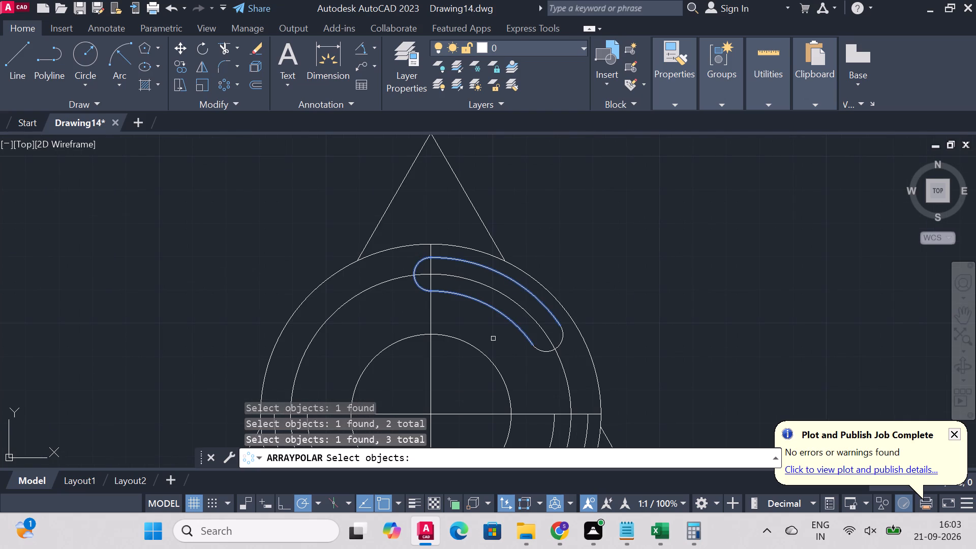
left_click(539, 348)
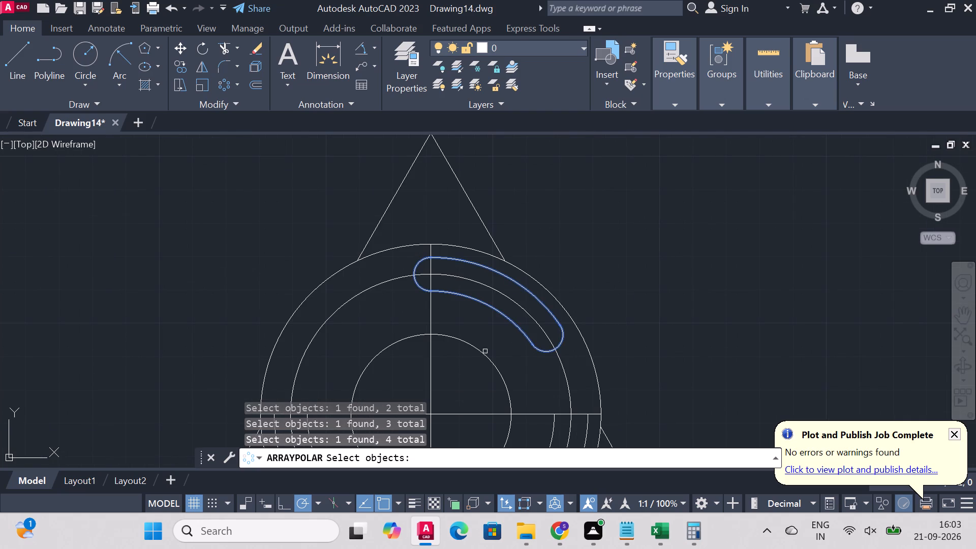
scroll(315, 342, "down", 2)
scroll(240, 363, "up", 1)
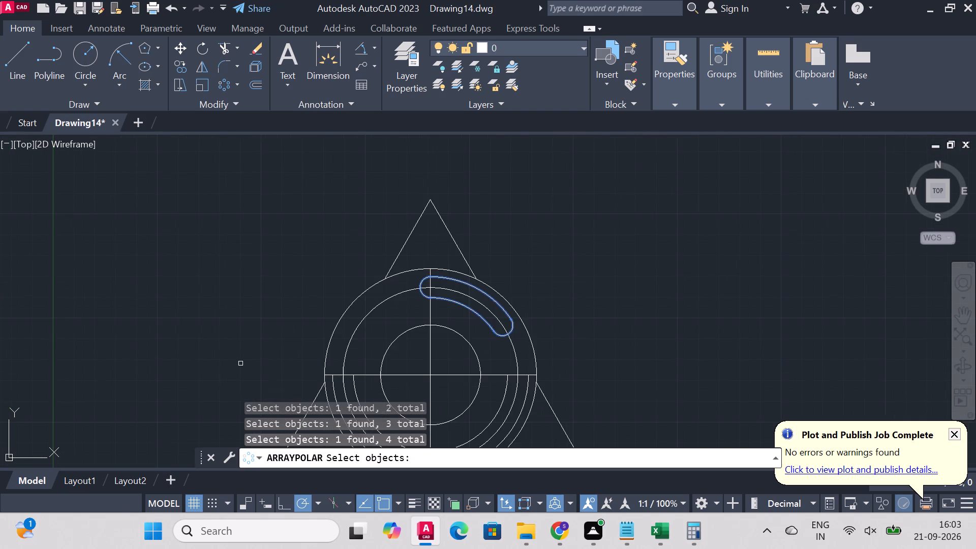
scroll(246, 374, "up", 2)
scroll(332, 351, "down", 1)
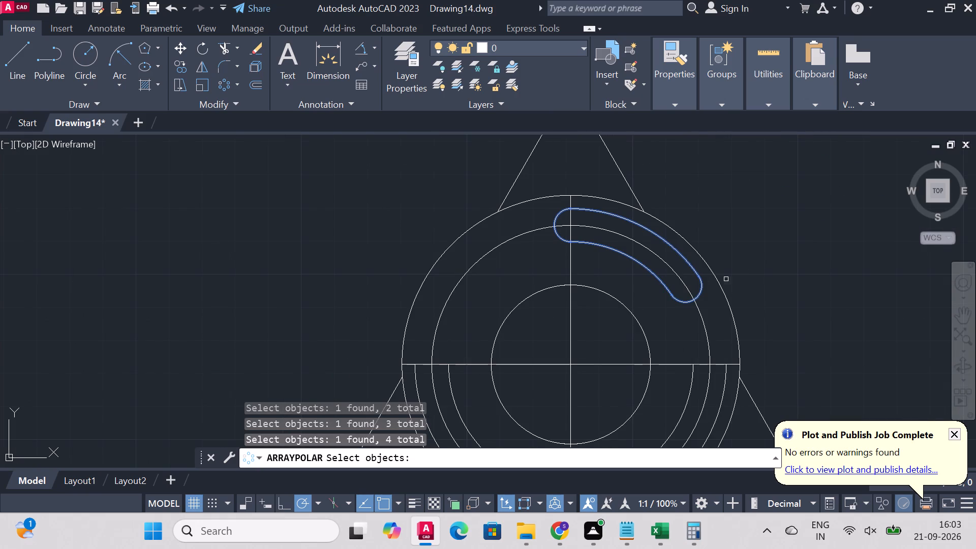
right_click(755, 291)
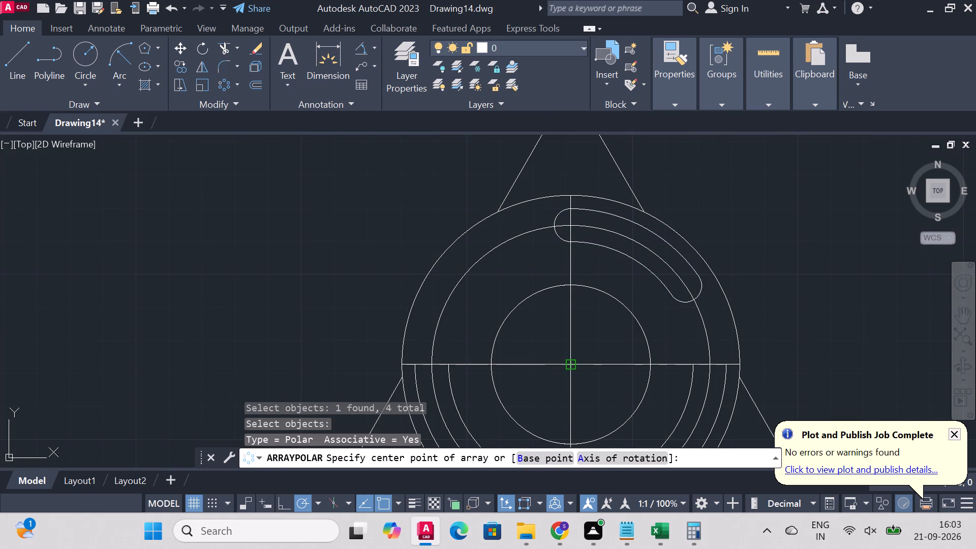
left_click(571, 361)
scroll(593, 355, "down", 2)
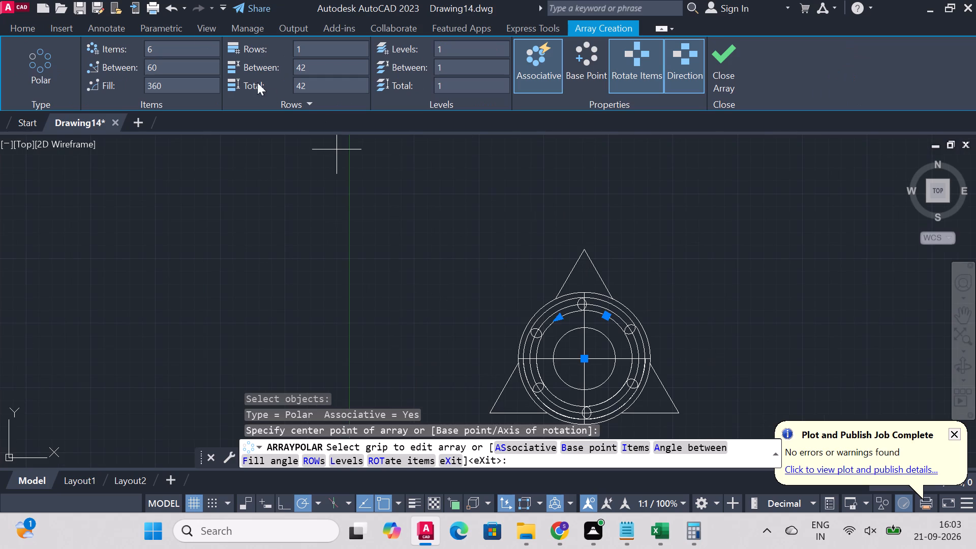
Set the slot's polar array to 4 items and finish the array.
left_click(188, 56)
key("4")
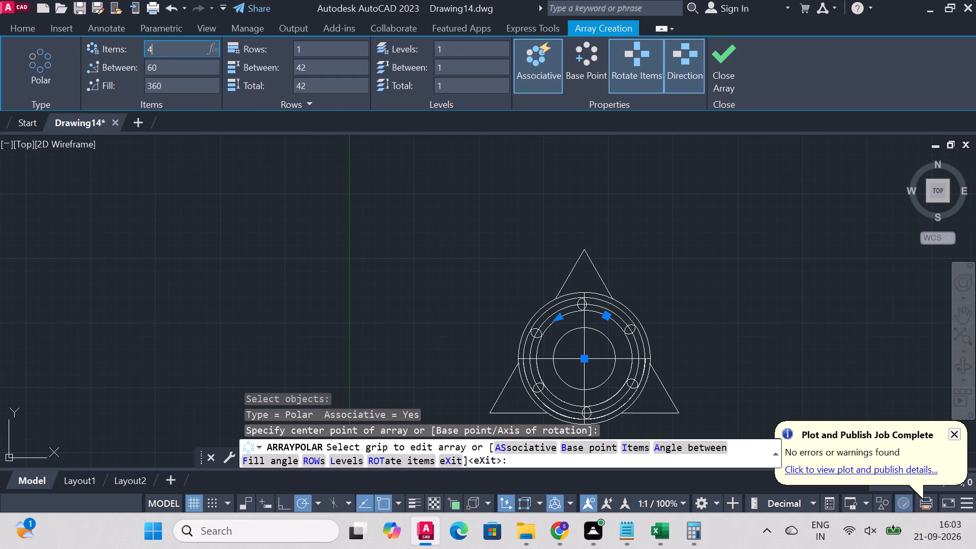
key("Return")
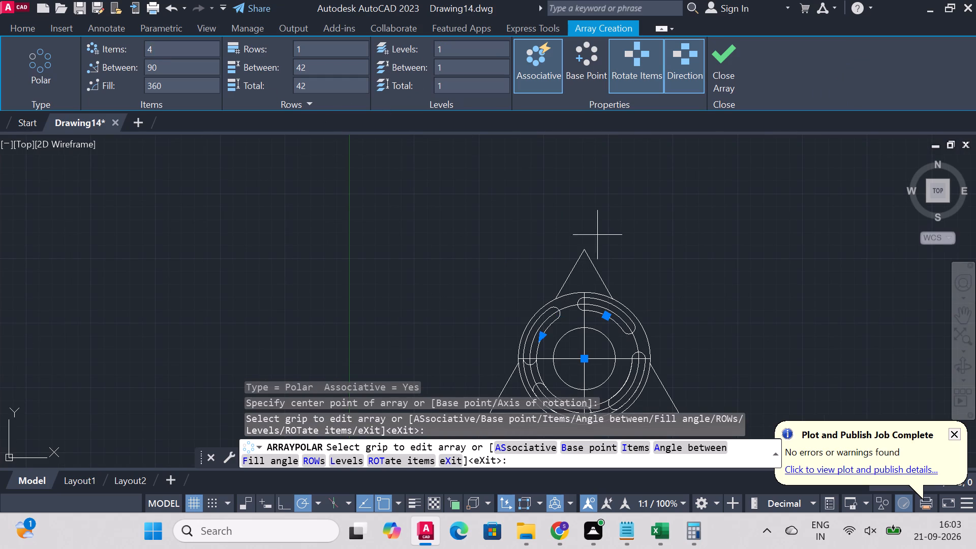
scroll(604, 241, "down", 3)
scroll(625, 306, "up", 2)
scroll(552, 195, "up", 2)
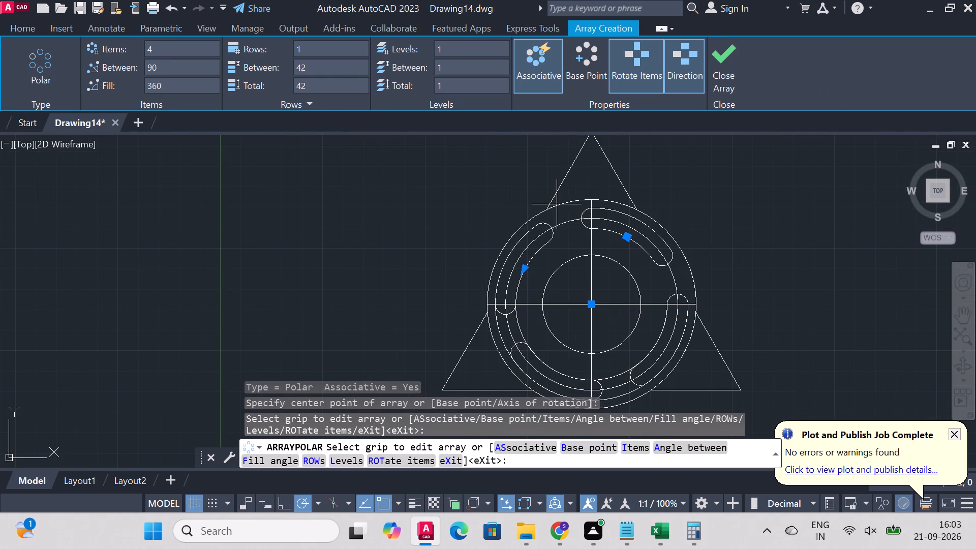
scroll(646, 300, "up", 1)
scroll(563, 289, "down", 1)
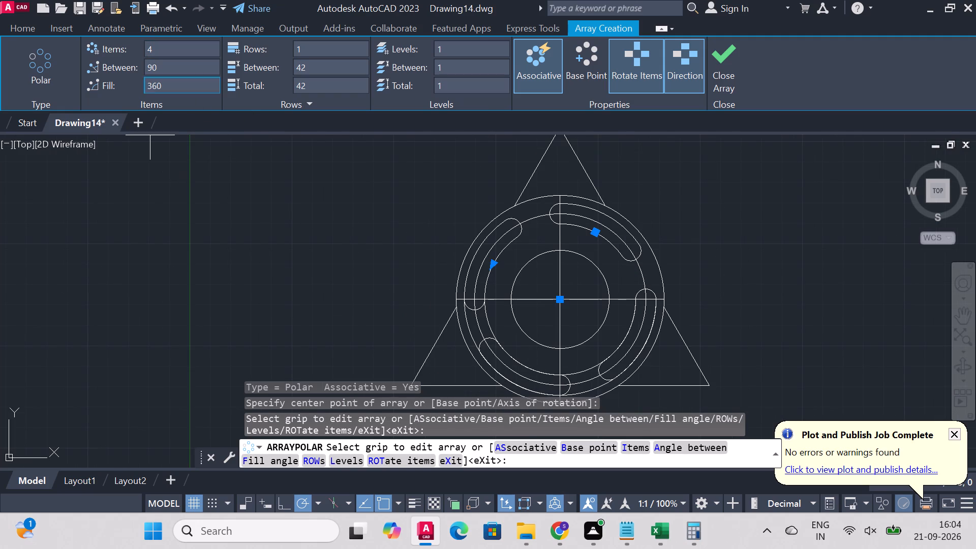
left_click(720, 65)
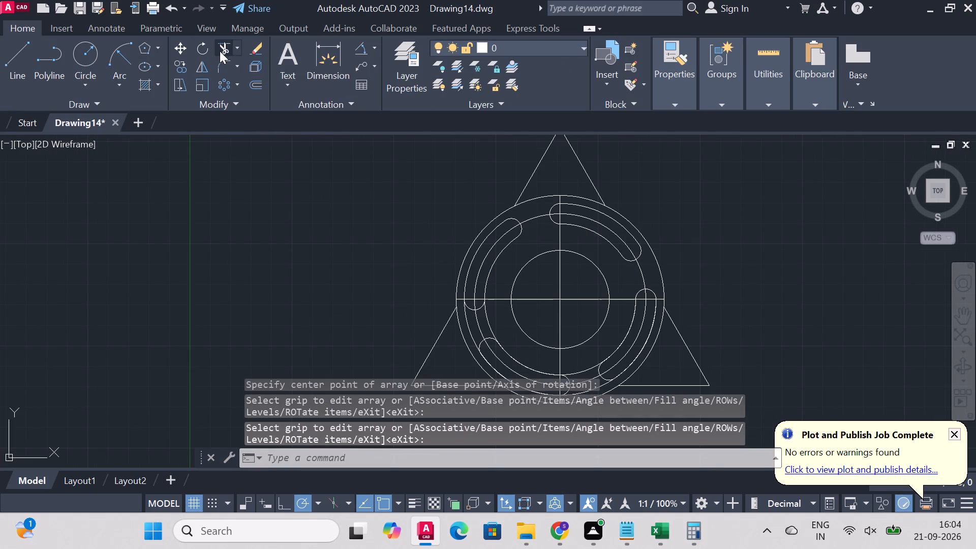
Trim the slot boundary circles and the radius 42 circle in the two gaps between slots below the horizontal centreline.
left_click(227, 48)
scroll(511, 321, "up", 2)
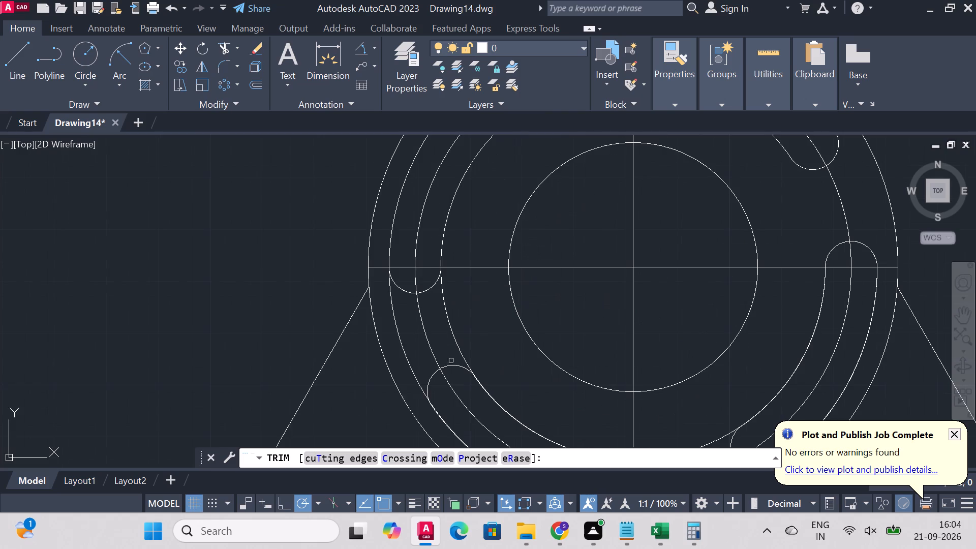
left_click_drag(389, 335, 452, 325)
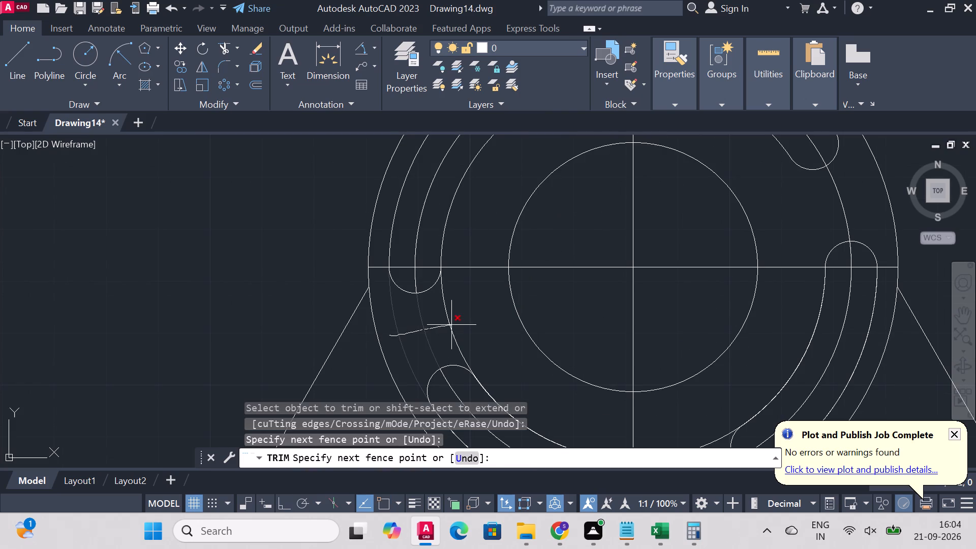
left_click_drag(452, 325, 455, 324)
scroll(459, 316, "down", 3)
scroll(530, 381, "up", 2)
left_click_drag(481, 286, 485, 301)
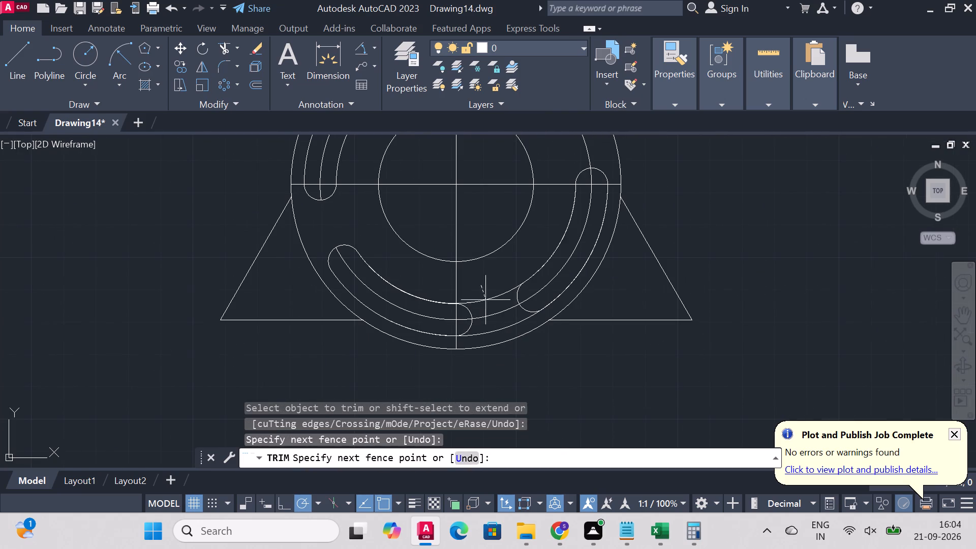
left_click_drag(485, 301, 493, 337)
scroll(567, 213, "down", 1)
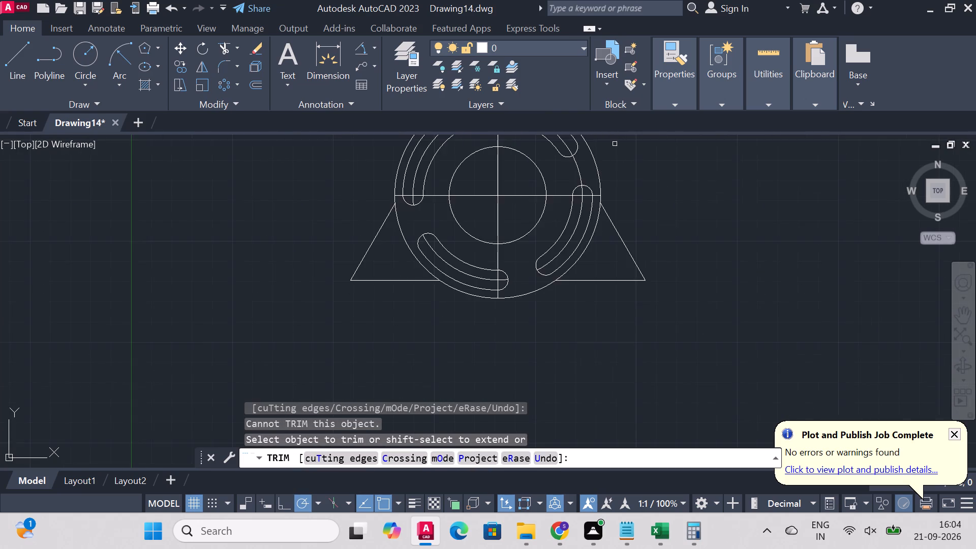
Trim the radius 42 circle in the two gaps between slots above the horizontal centreline.
scroll(615, 144, "up", 1)
scroll(588, 201, "down", 3)
scroll(570, 168, "up", 2)
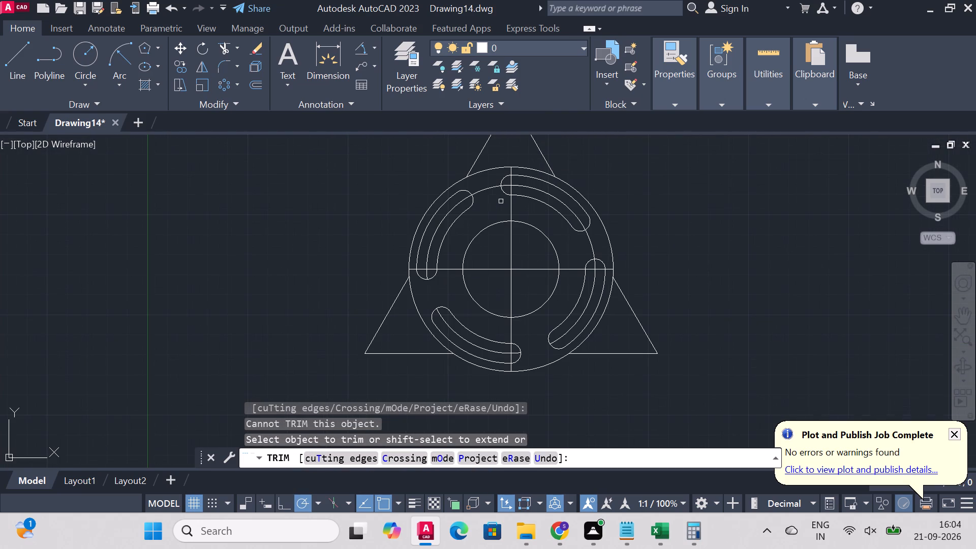
left_click_drag(487, 207, 485, 184)
left_click_drag(580, 250, 598, 245)
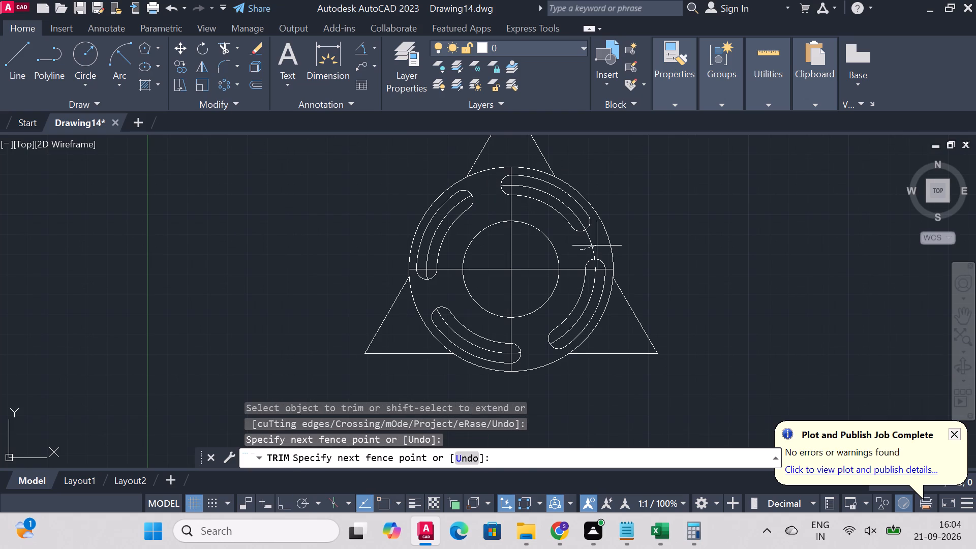
left_click_drag(598, 245, 598, 245)
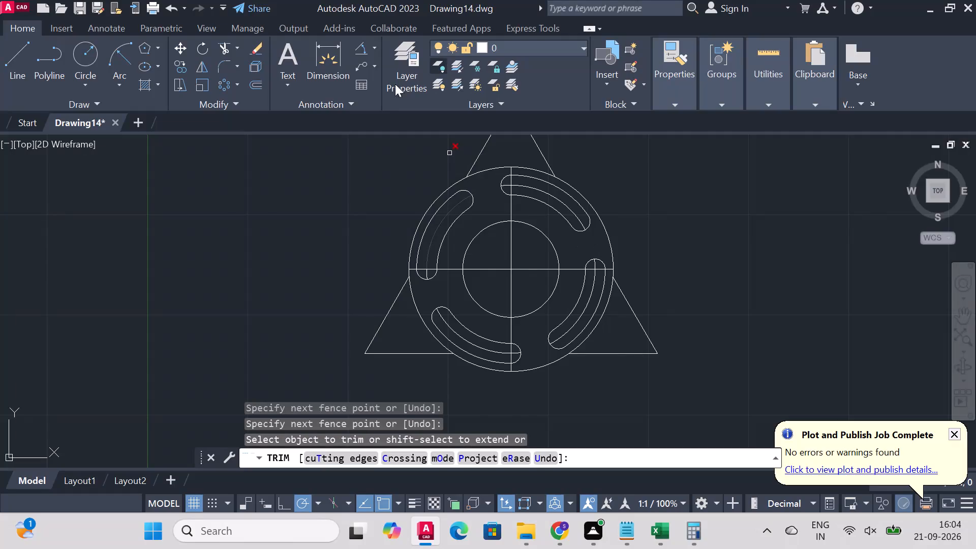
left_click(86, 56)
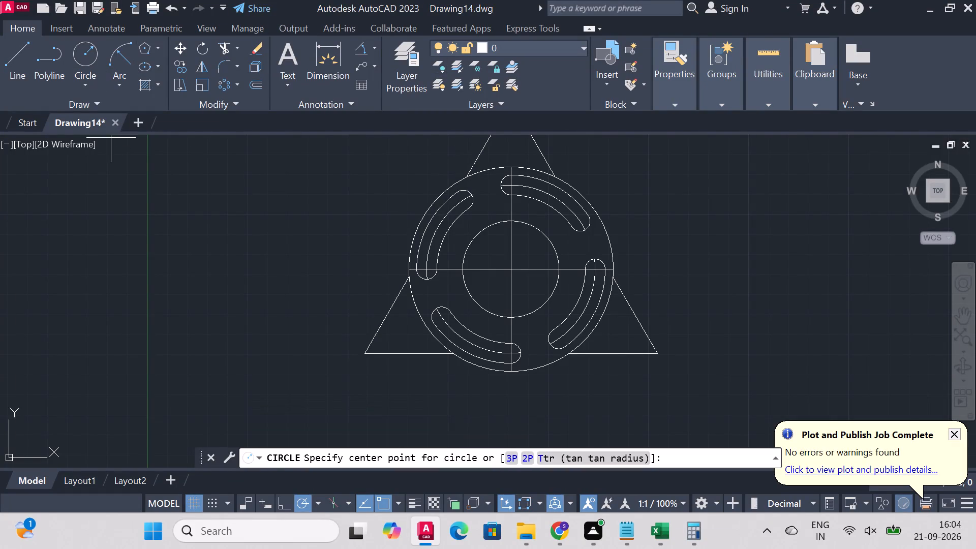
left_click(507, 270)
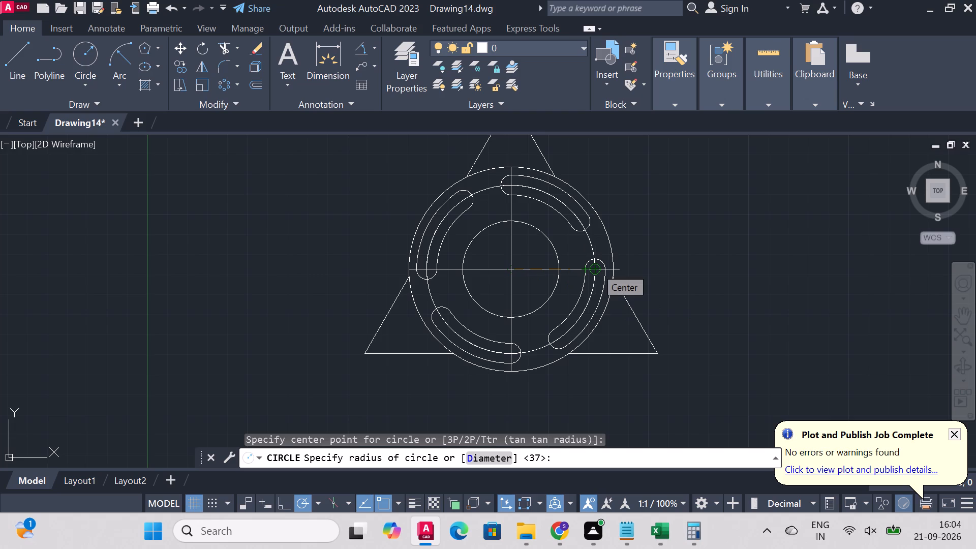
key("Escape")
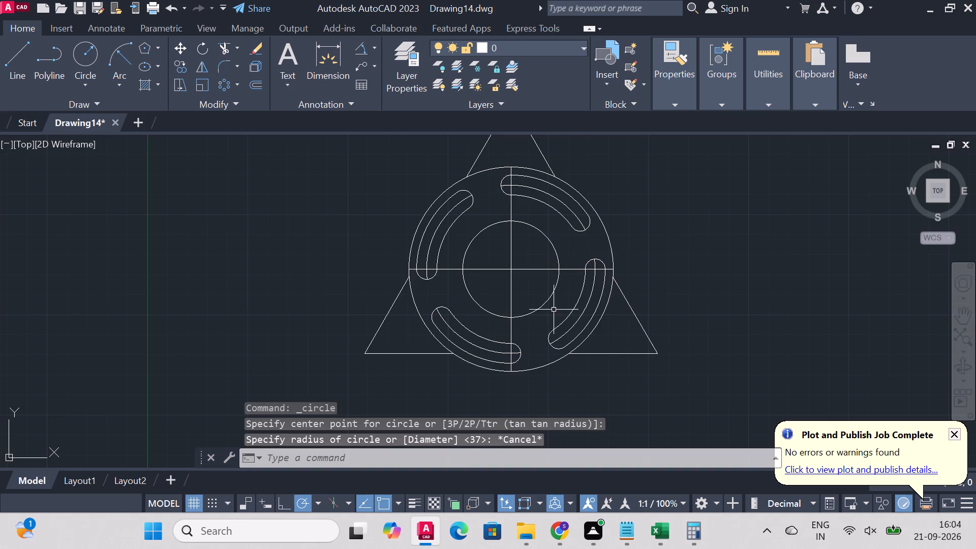
Erase the four radius 42 centre arcs remaining inside the curved slots.
scroll(554, 310, "up", 1)
left_click(608, 302)
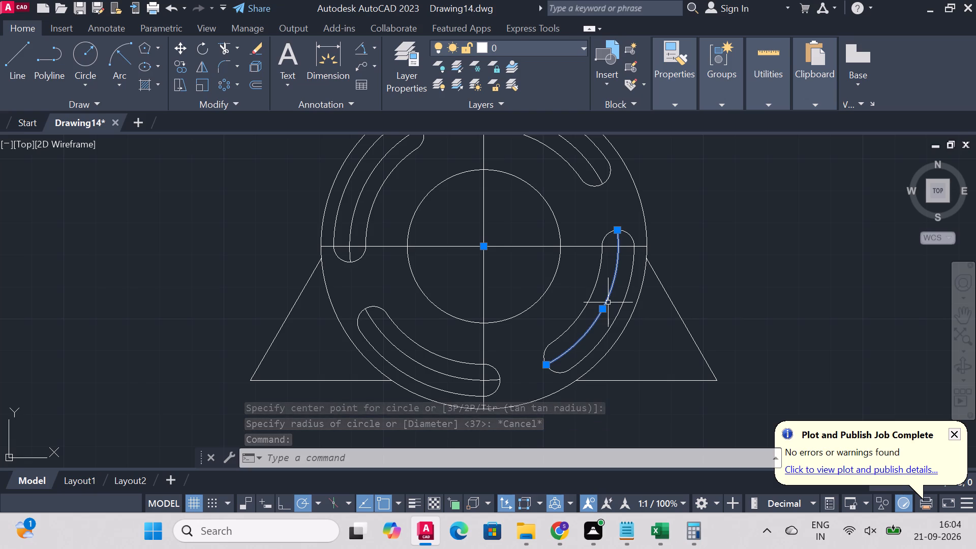
key("Delete")
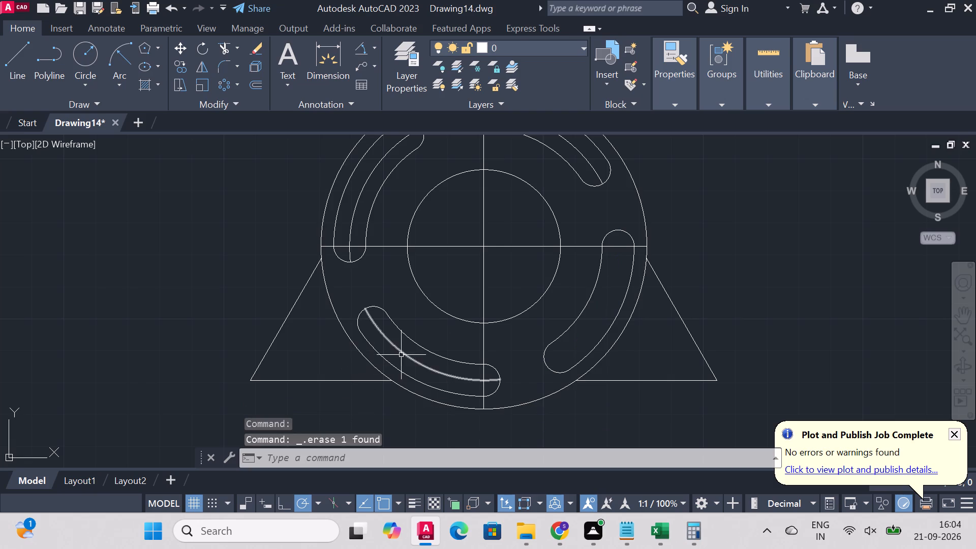
left_click(401, 355)
key("Delete")
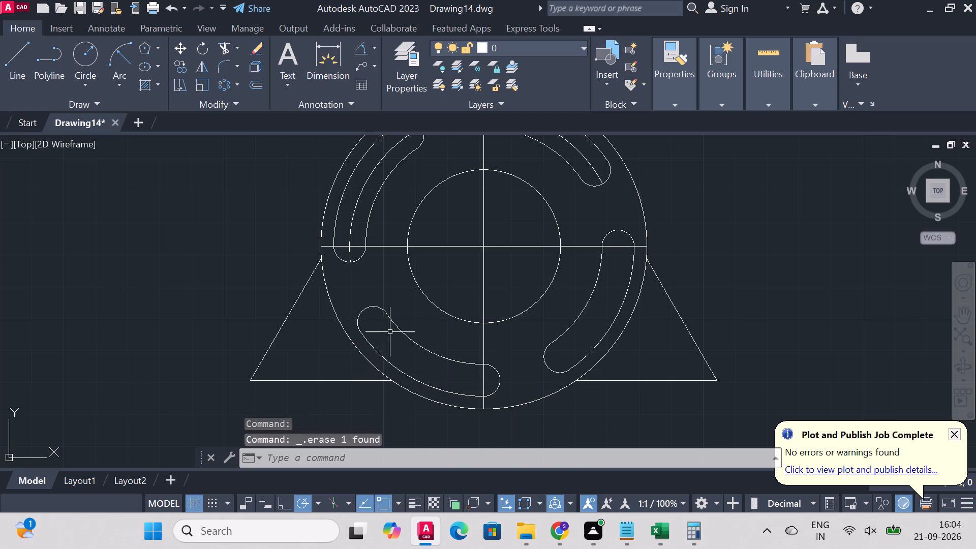
left_click(355, 211)
key("Delete")
scroll(491, 235, "down", 2)
scroll(514, 199, "up", 1)
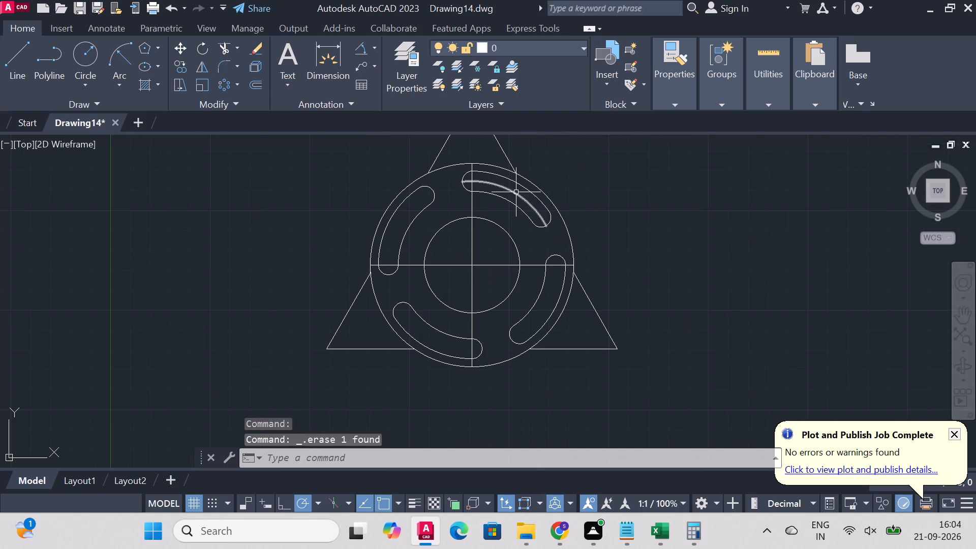
left_click(516, 192)
key("Delete")
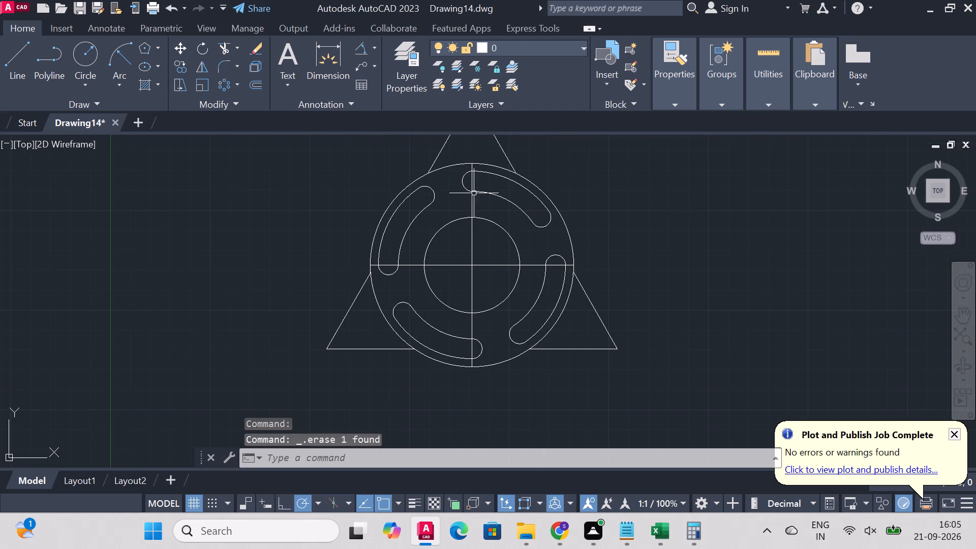
Draw a radius 42 circle centred on the common centre of the concentric circles.
left_click(97, 56)
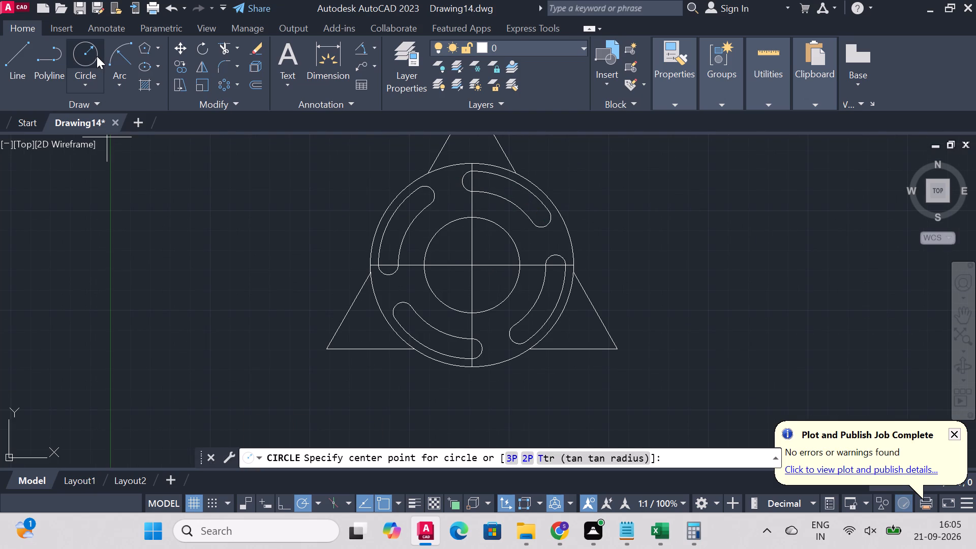
left_click(470, 266)
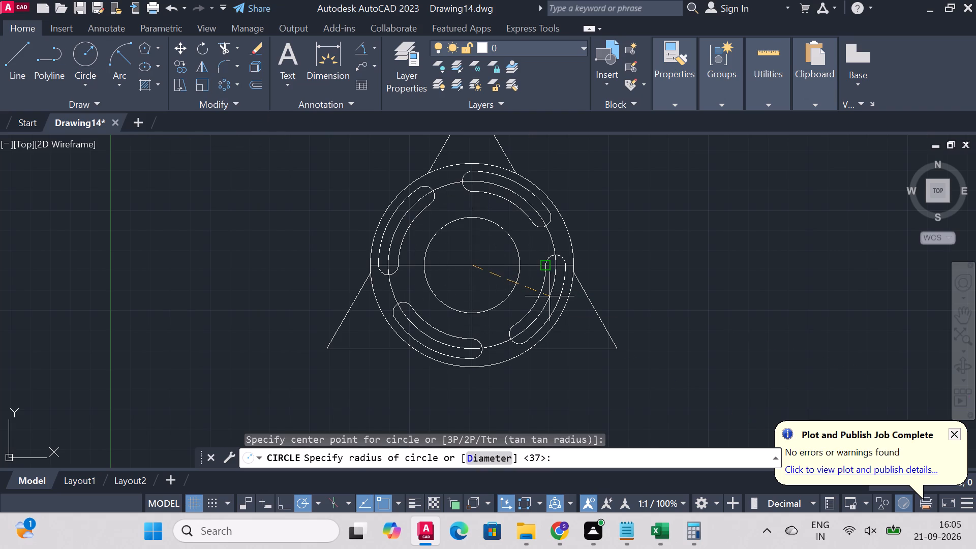
key("r")
key("Return")
type("42")
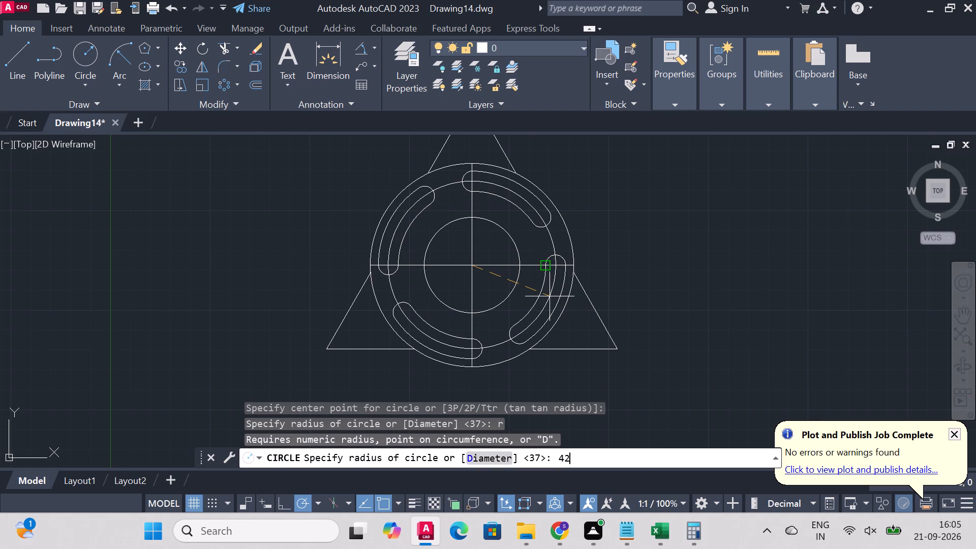
key("Return")
scroll(901, 336, "up", 1)
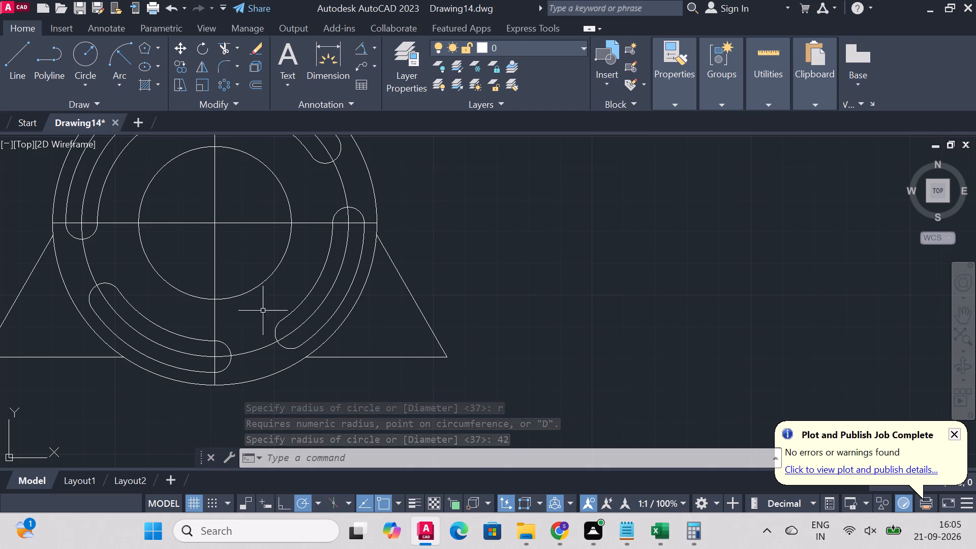
scroll(418, 342, "down", 2)
scroll(242, 246, "up", 1)
key("Escape")
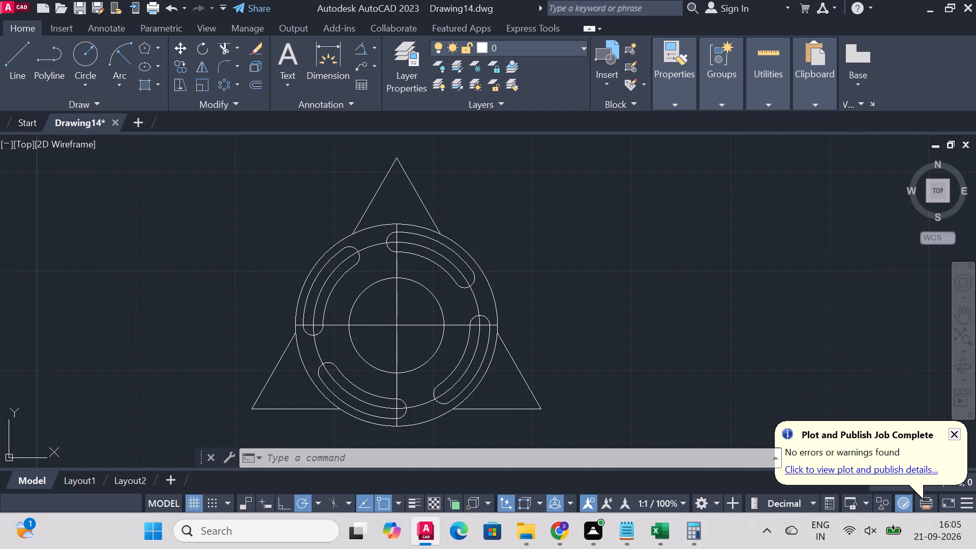
key("Escape")
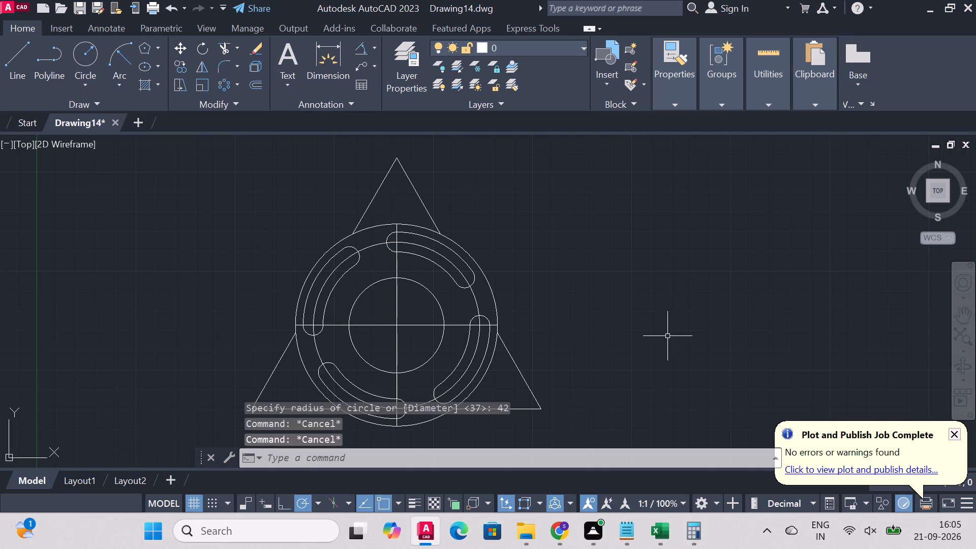
Load the ACAD_ISO03W100 dashed linetype into the drawing.
scroll(586, 304, "down", 2)
scroll(504, 372, "up", 1)
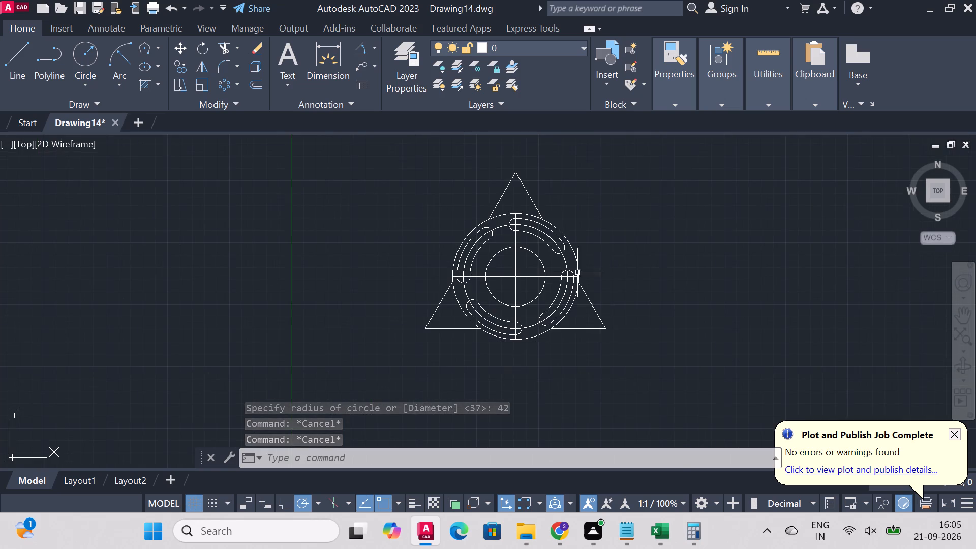
scroll(579, 268, "up", 1)
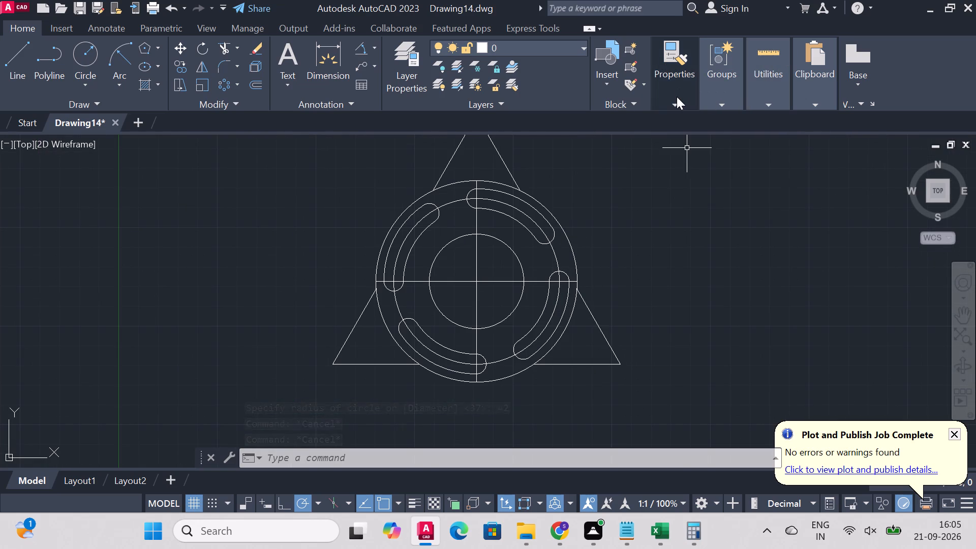
left_click(677, 97)
left_click(751, 161)
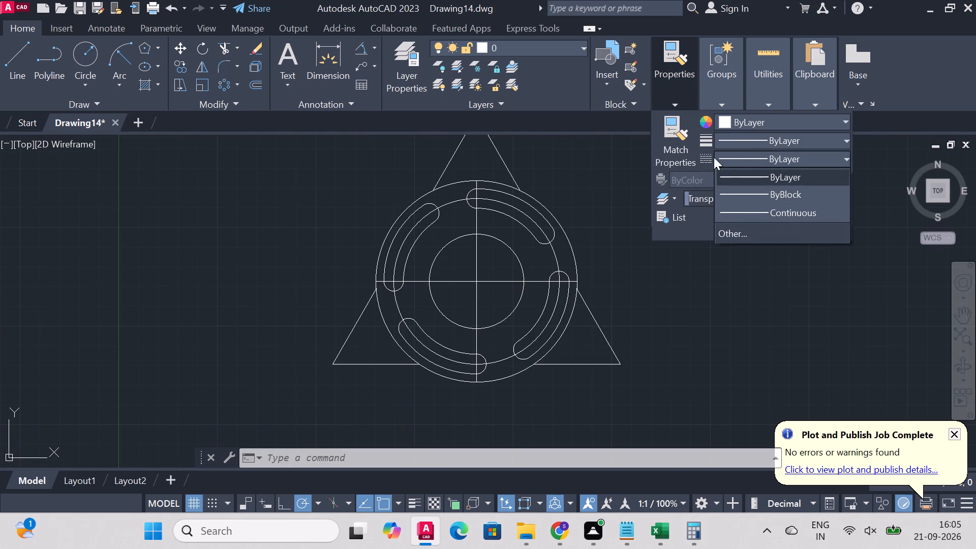
left_click(726, 253)
left_click(771, 160)
left_click(766, 228)
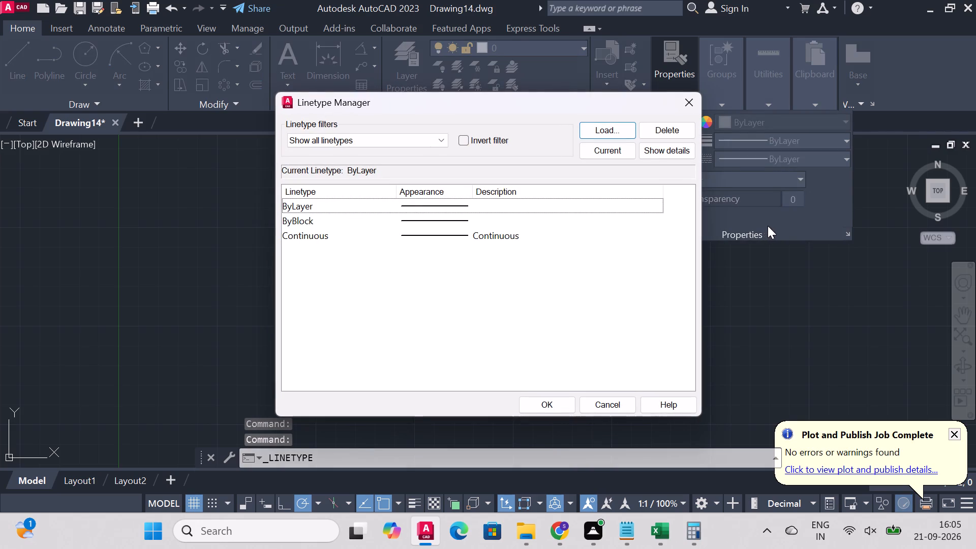
left_click(601, 133)
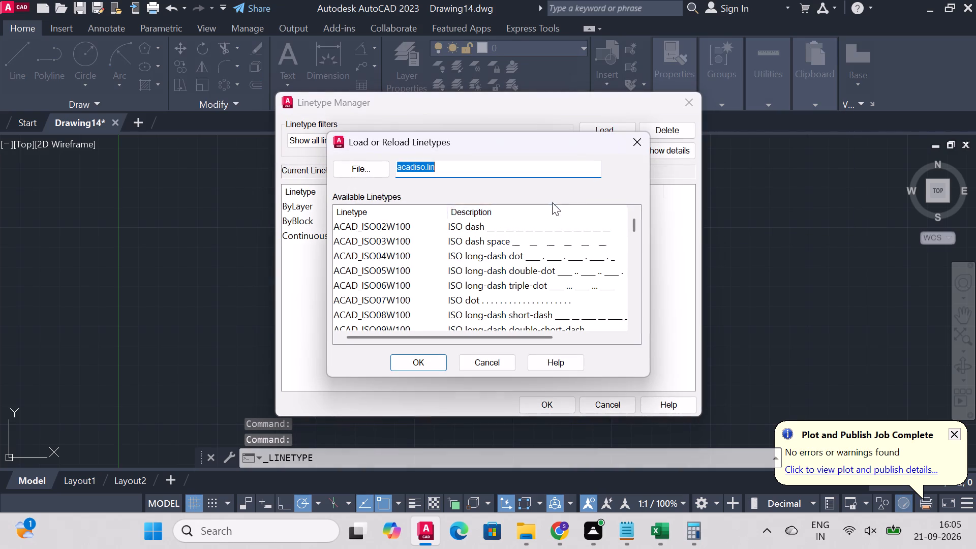
left_click(546, 244)
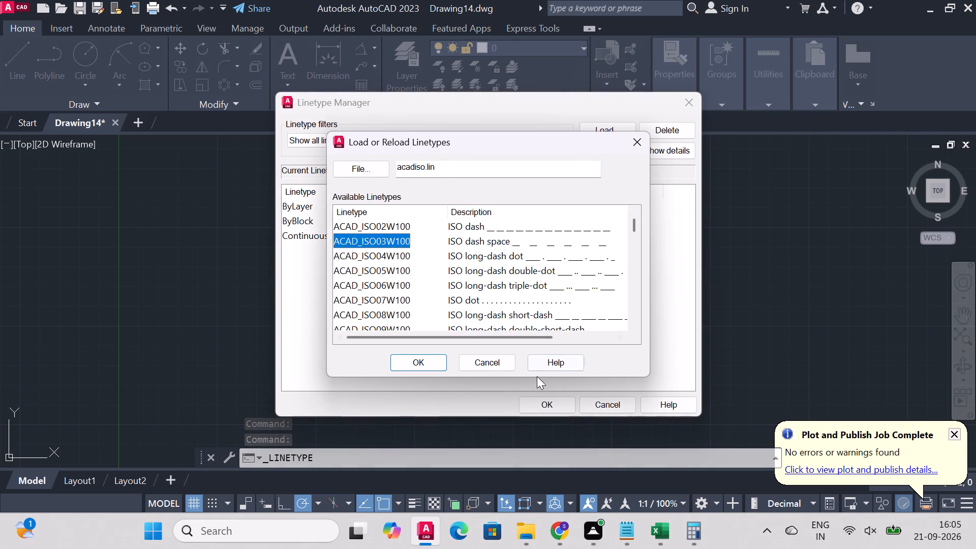
left_click(424, 369)
left_click(553, 404)
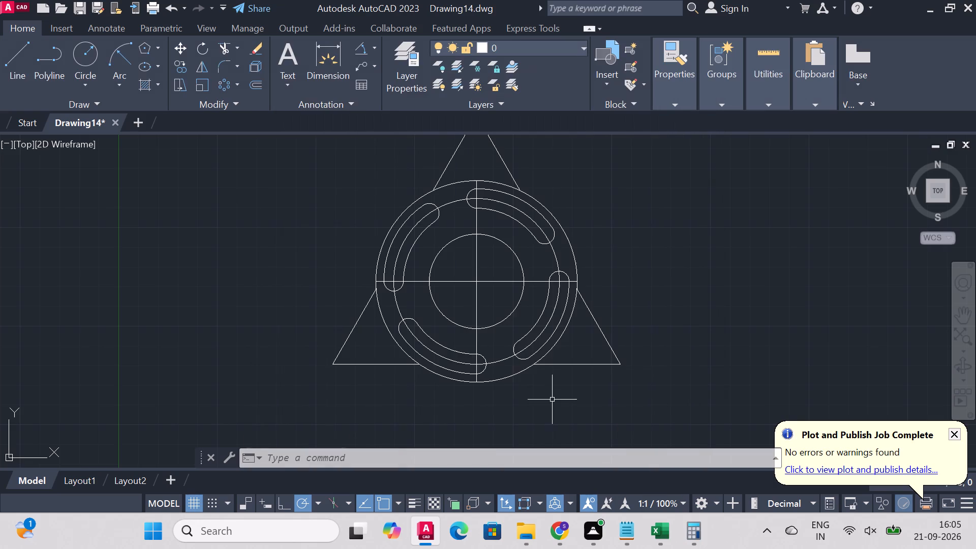
Set the radius 42 circle's linetype to ACAD_ISO03W100 and close its properties.
double_click(556, 260)
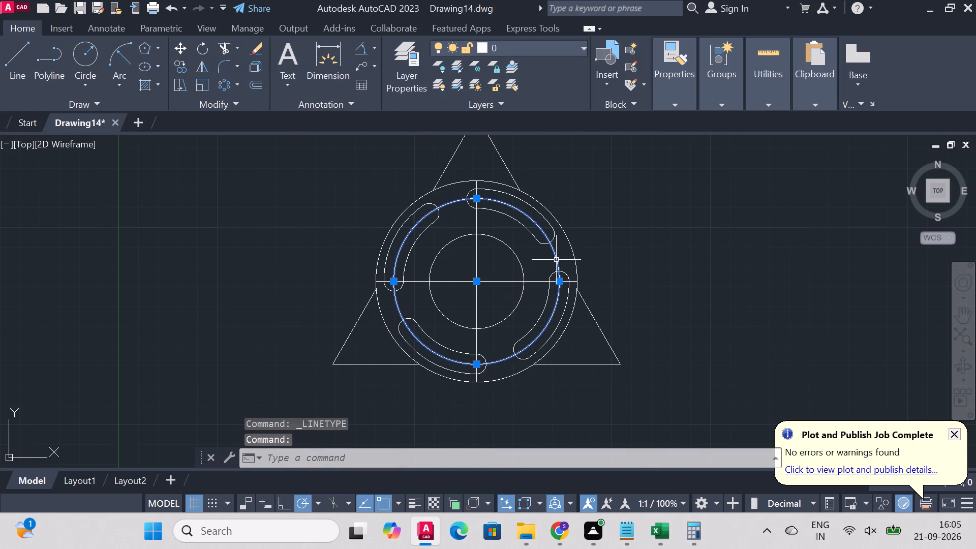
left_click(790, 228)
left_click(790, 228)
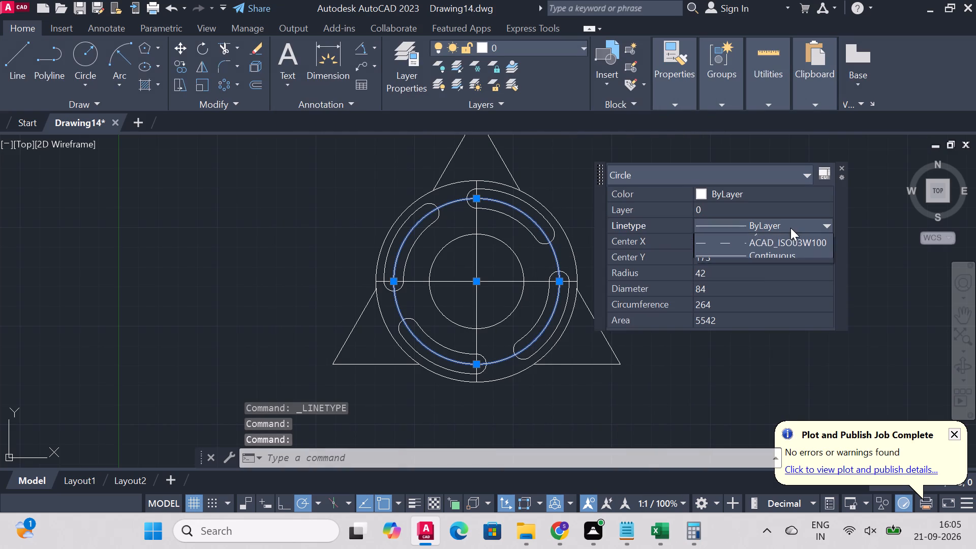
left_click(764, 268)
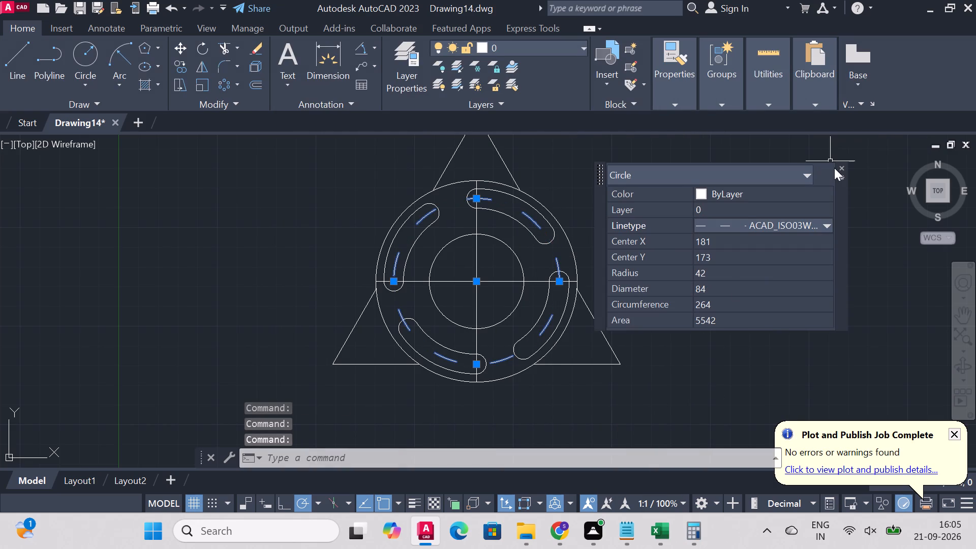
left_click(840, 170)
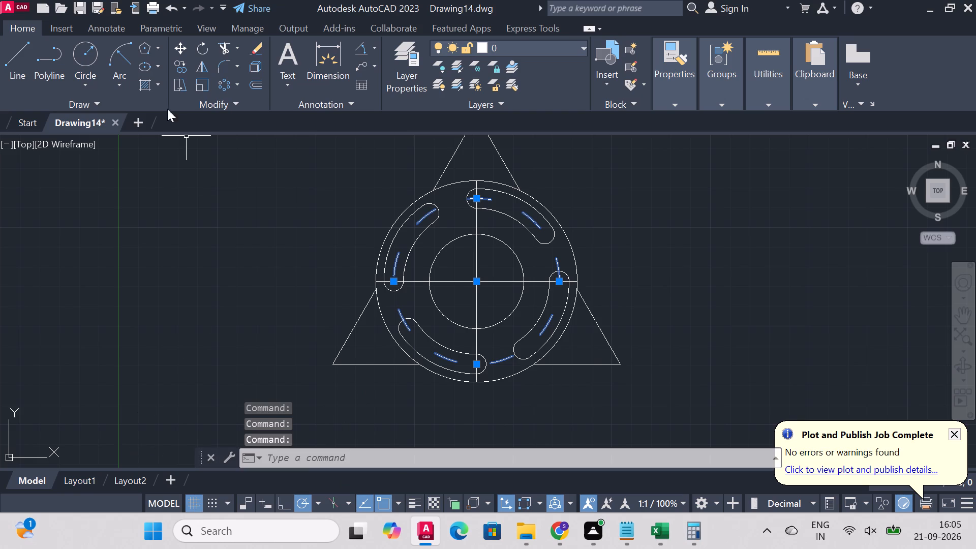
Add an angular dimension between the two sides at the triangle's lower-left corner, placed inside the corner.
left_click(364, 47)
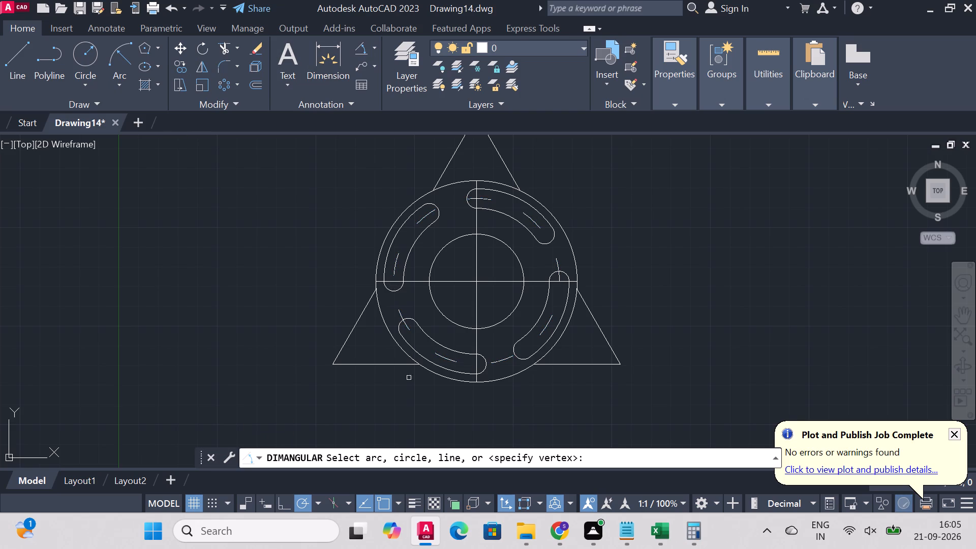
left_click(349, 340)
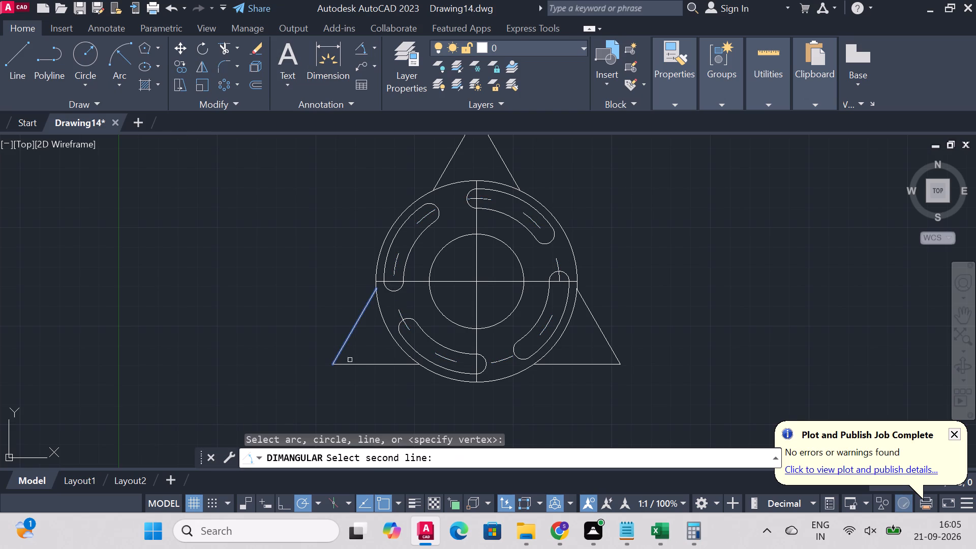
left_click(358, 364)
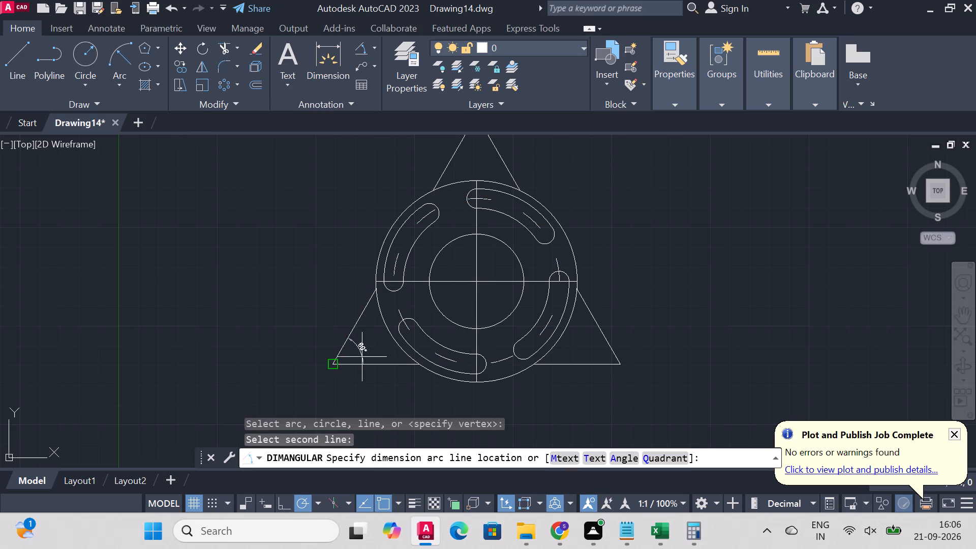
left_click(364, 354)
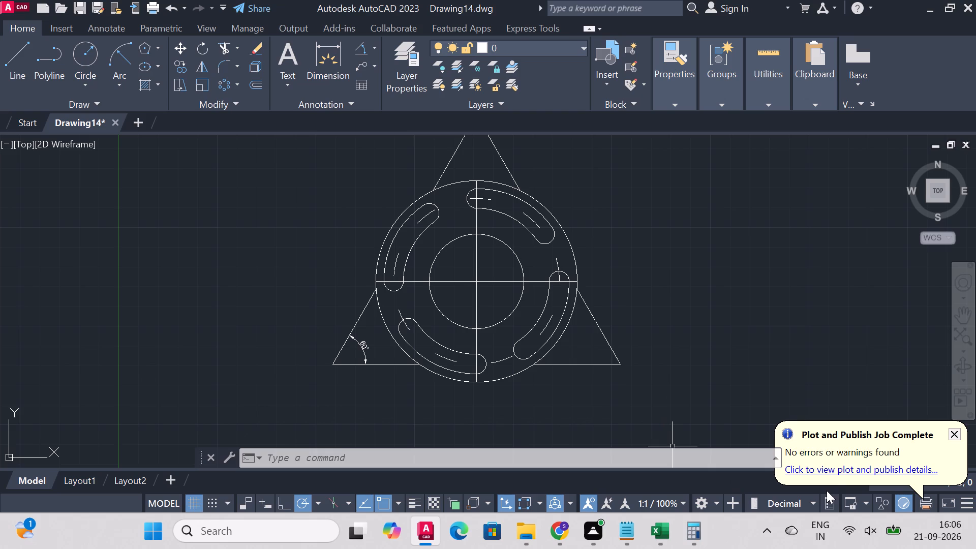
Fillet the triangle's top corner with a radius of 8.
scroll(622, 253, "down", 2)
scroll(626, 196, "up", 2)
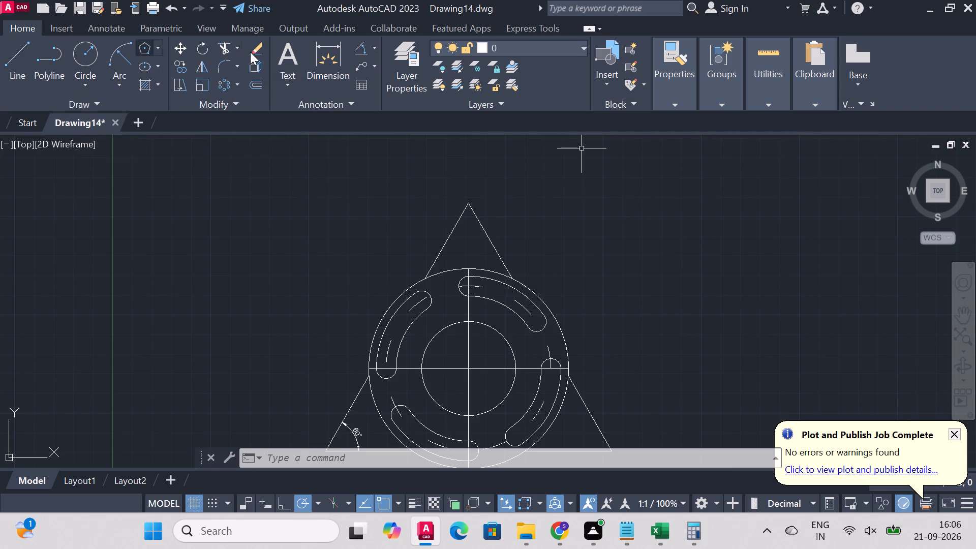
left_click(224, 68)
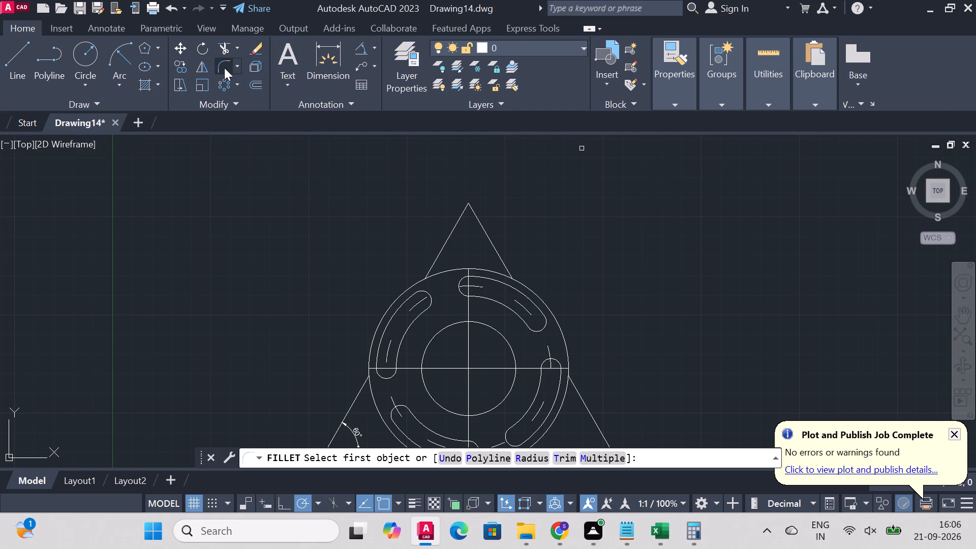
left_click(459, 221)
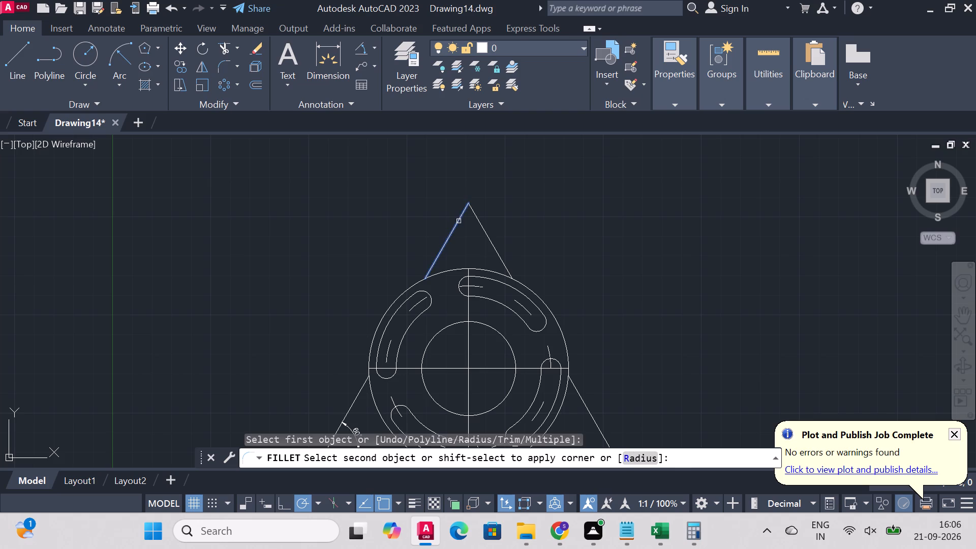
key("r")
key("Return")
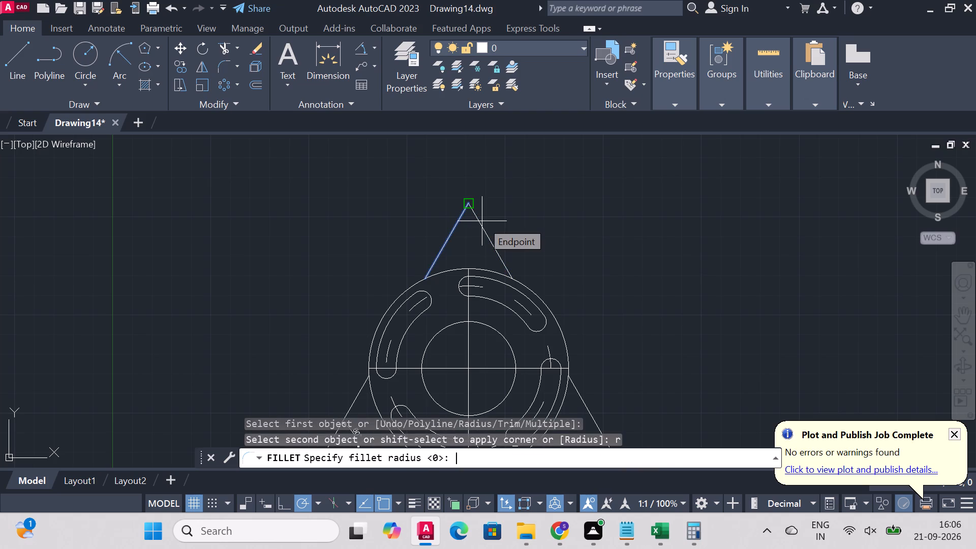
key("8")
key("Return")
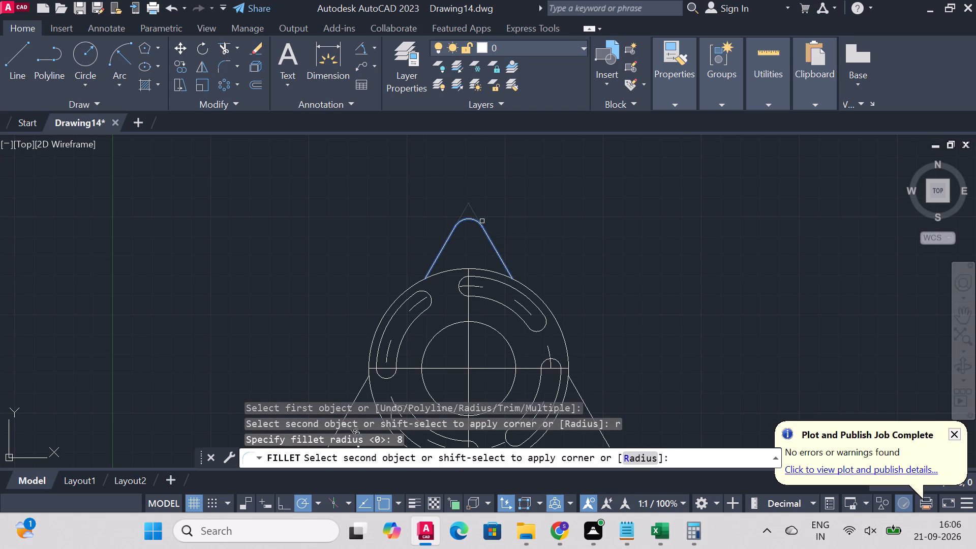
left_click(486, 229)
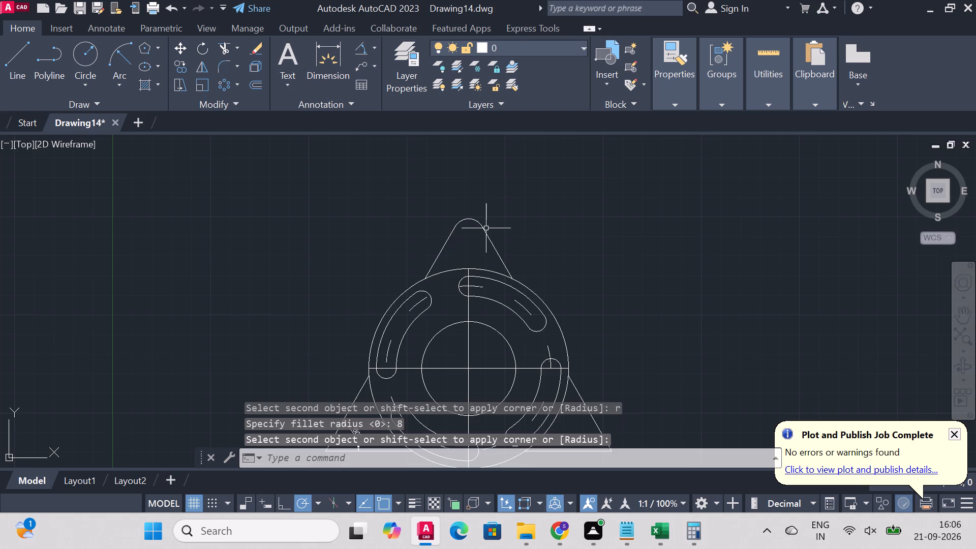
Fillet the triangle's lower-right corner with a radius of 8.
right_click(498, 223)
key("Escape")
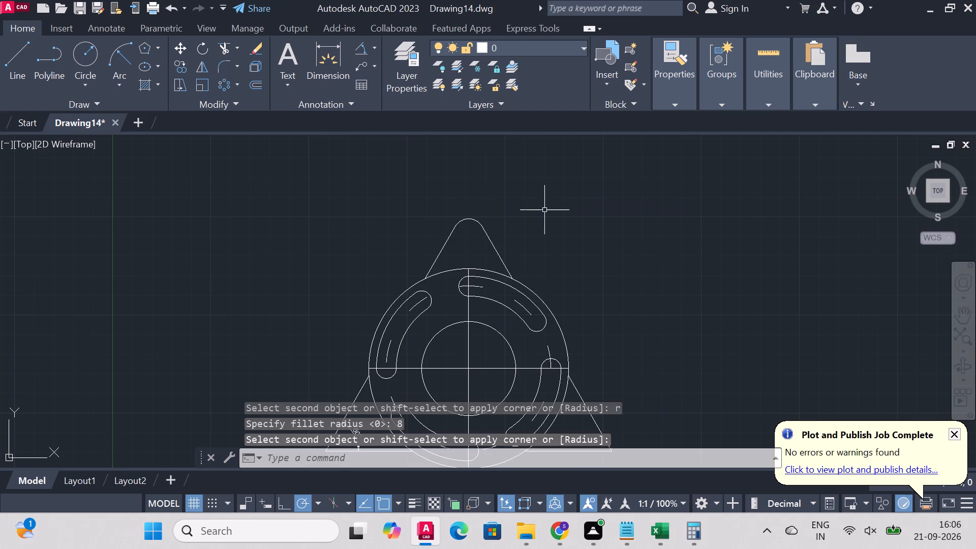
scroll(643, 234, "down", 3)
scroll(675, 327, "up", 1)
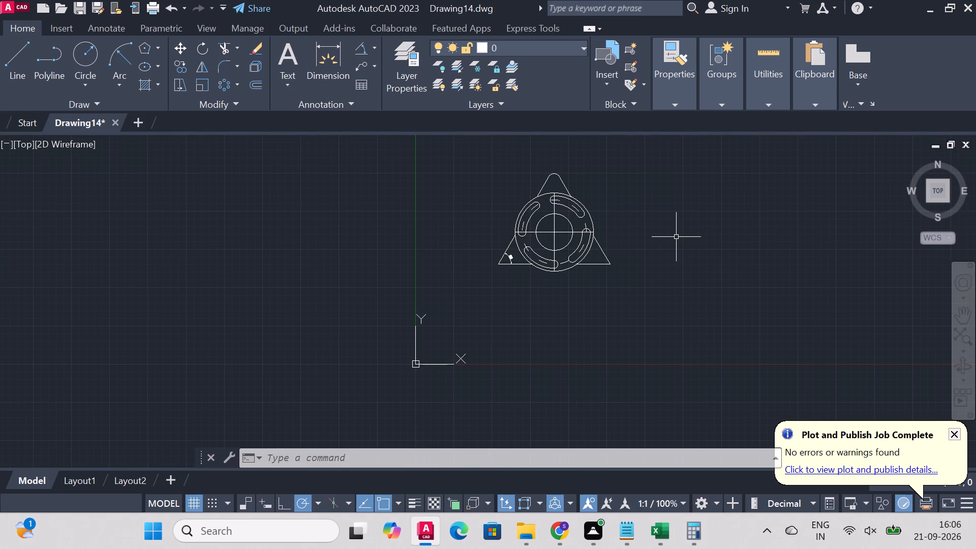
scroll(676, 237, "up", 1)
right_click(692, 244)
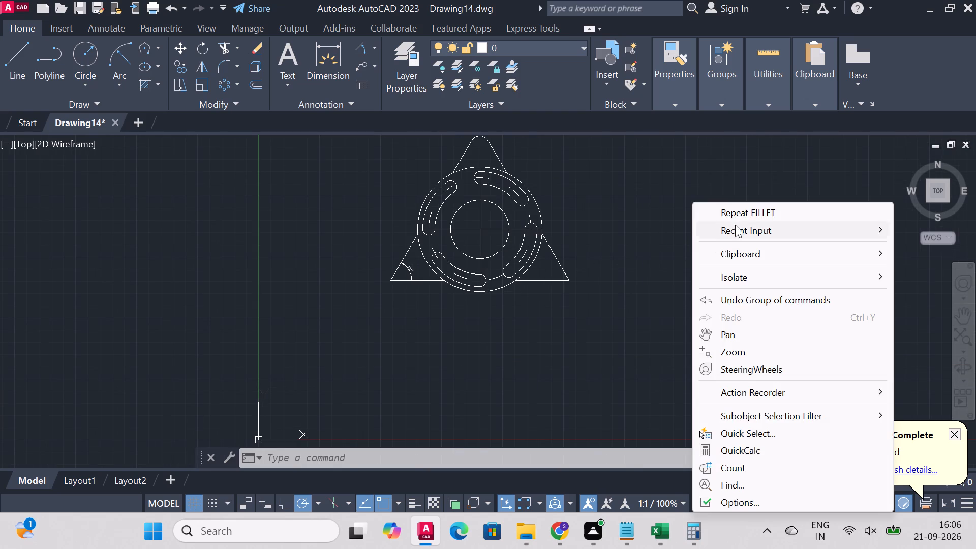
left_click(742, 218)
scroll(537, 369, "up", 1)
left_click(569, 228)
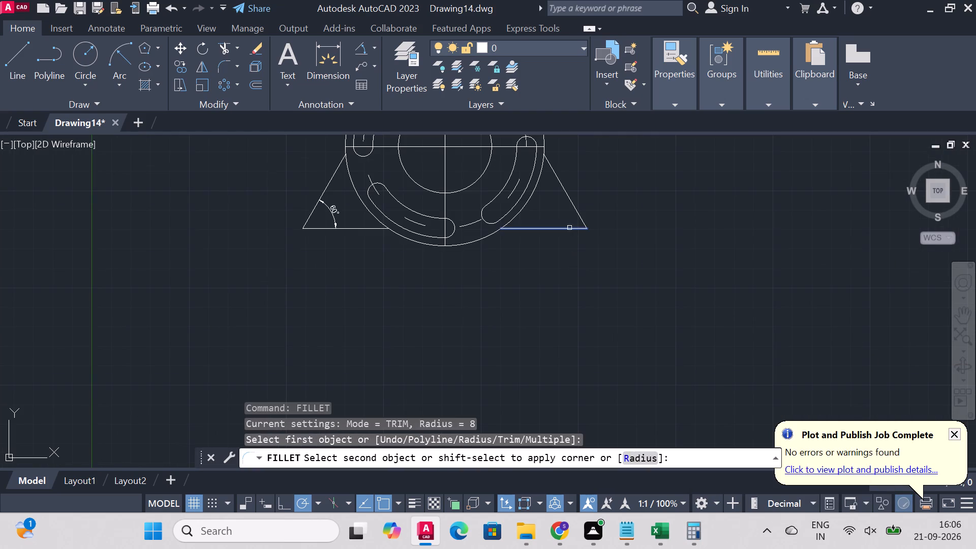
left_click(579, 213)
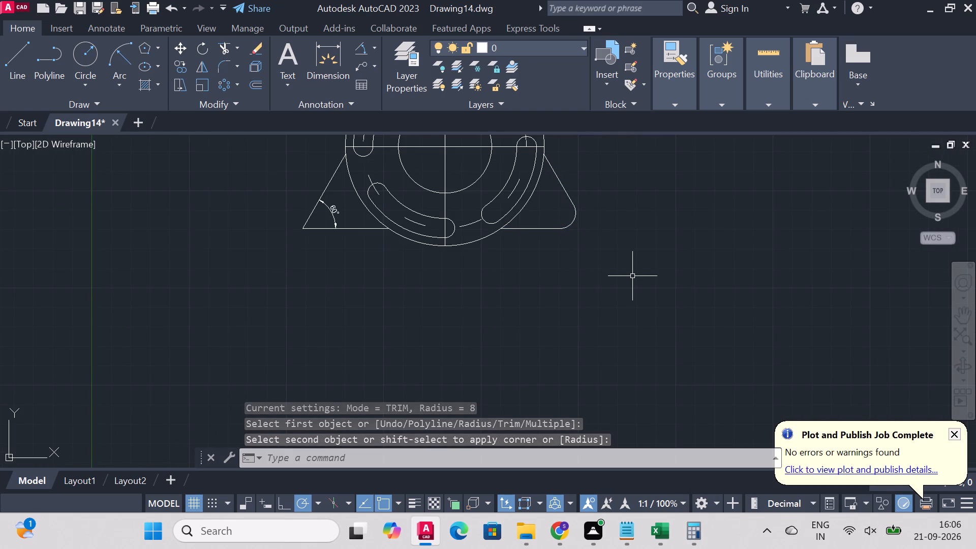
Fillet the triangle's lower-left corner with a radius of 8.
right_click(661, 270)
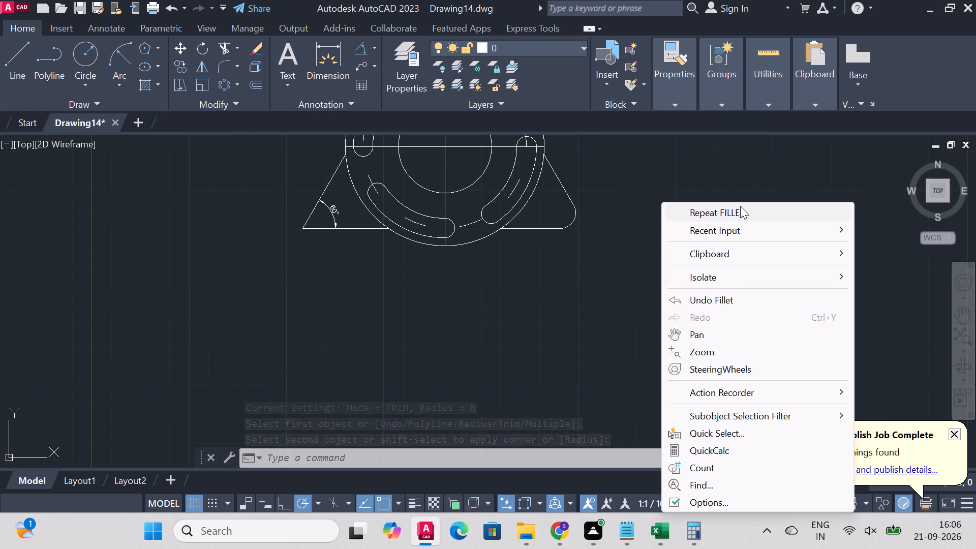
left_click(740, 206)
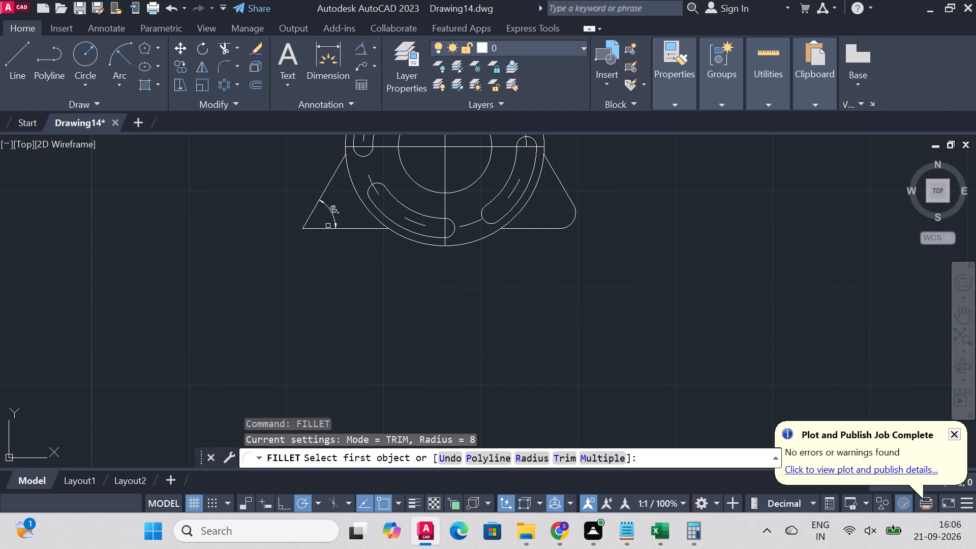
left_click(327, 226)
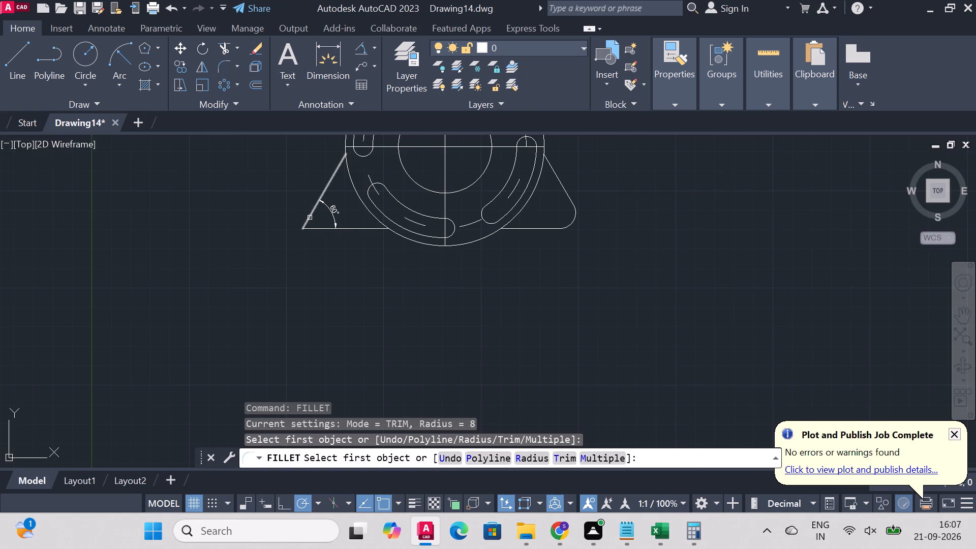
left_click(312, 211)
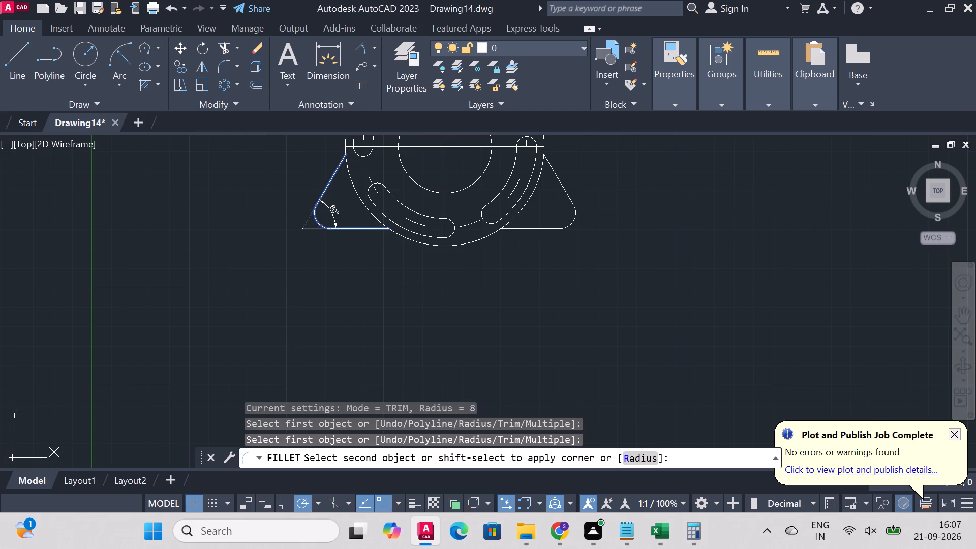
left_click(321, 227)
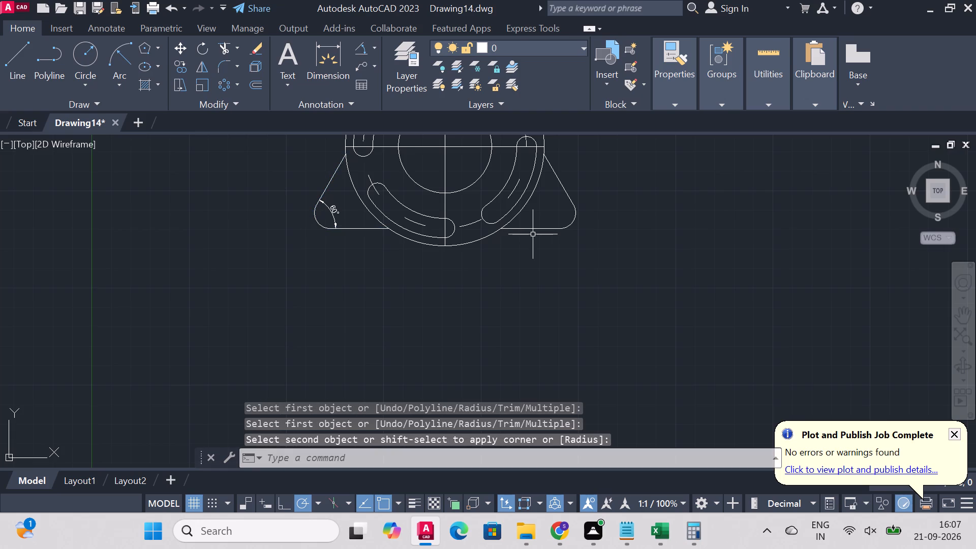
Draw a diameter 8 circle centred on the rounded top corner's arc centre.
scroll(585, 189, "down", 3)
scroll(583, 146, "up", 3)
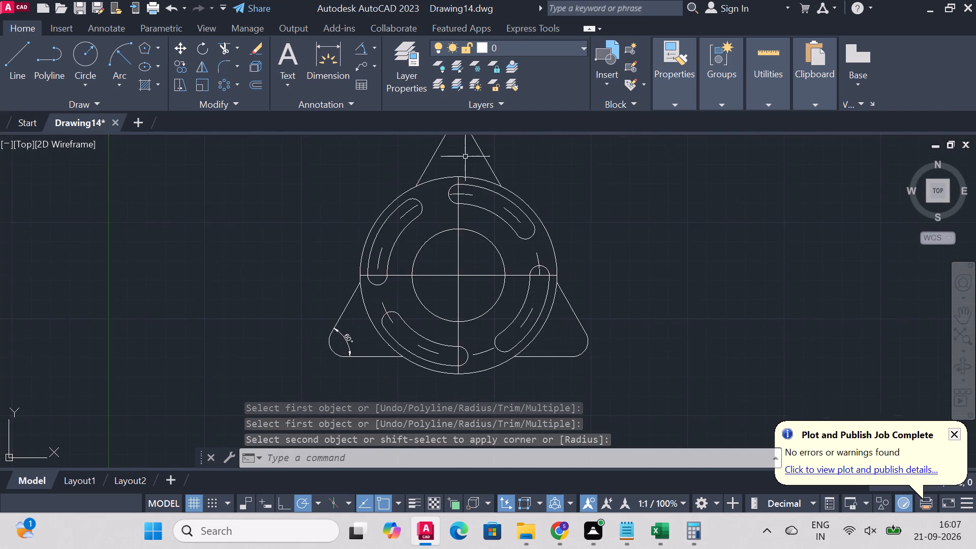
scroll(456, 161, "down", 2)
scroll(402, 141, "up", 2)
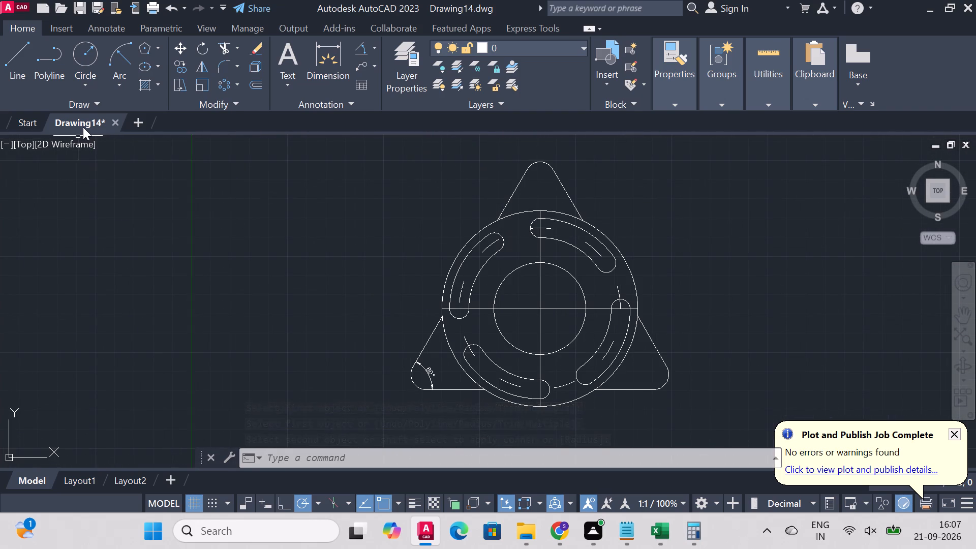
left_click(93, 63)
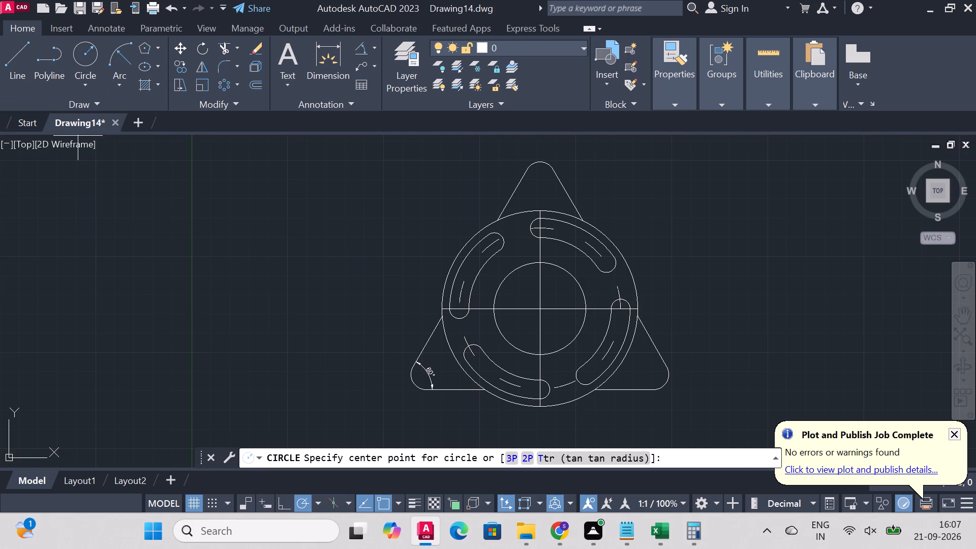
scroll(561, 184, "up", 1)
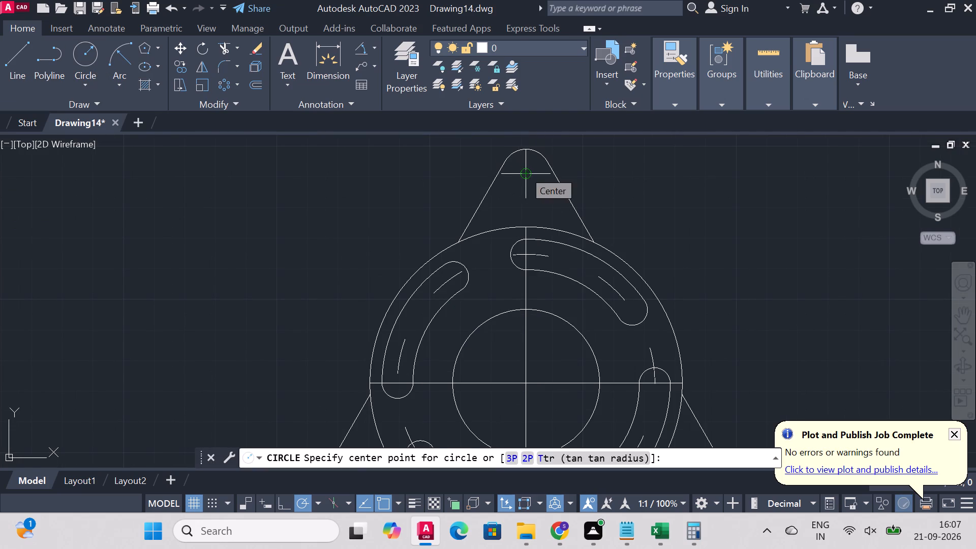
left_click(524, 170)
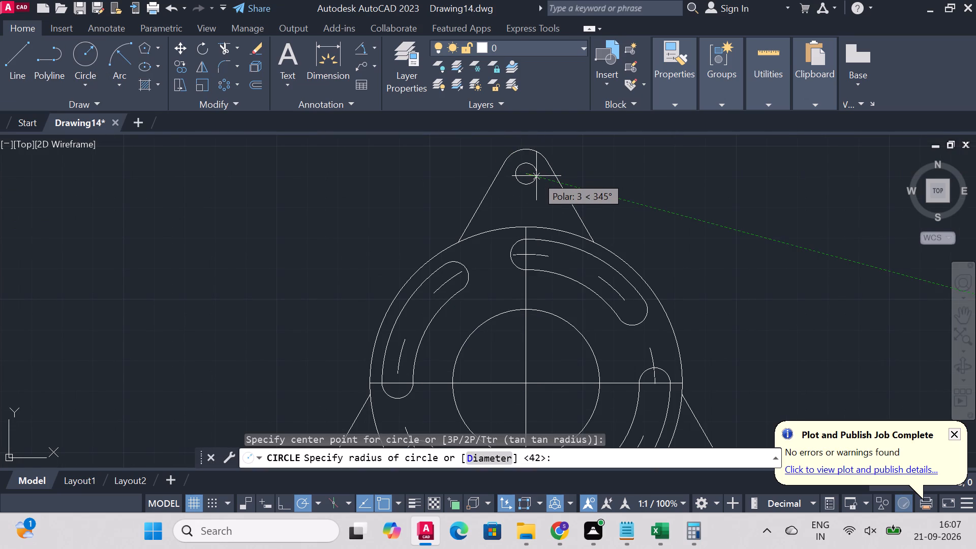
key("d")
key("Return")
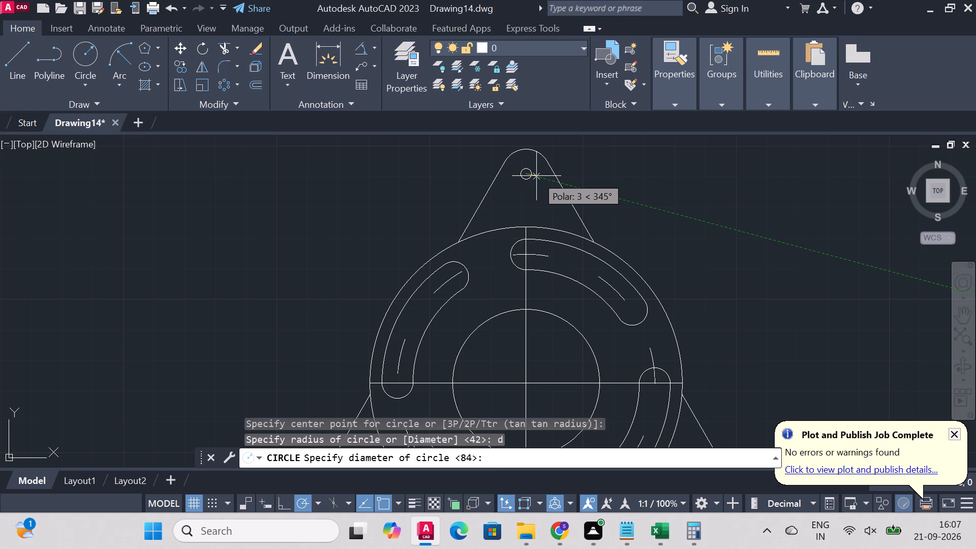
key("8")
key("Return")
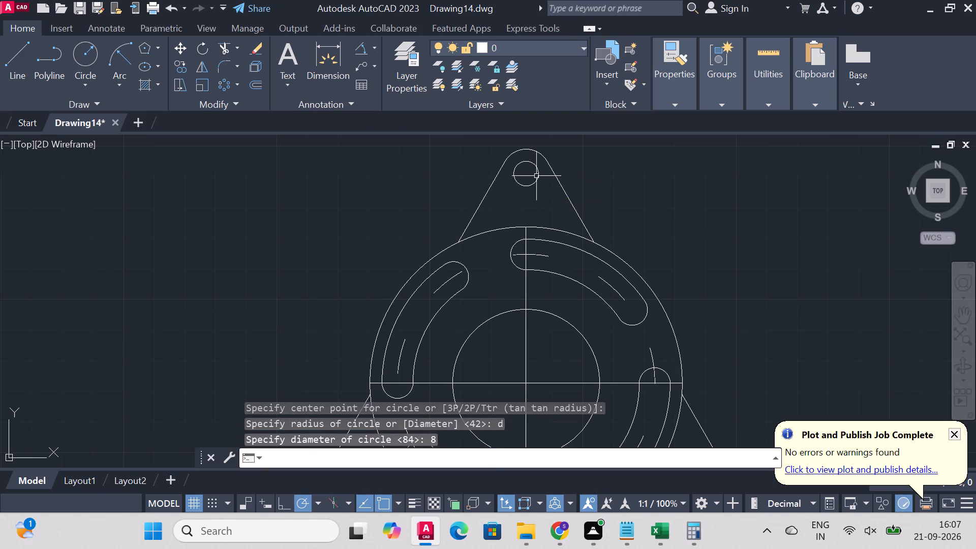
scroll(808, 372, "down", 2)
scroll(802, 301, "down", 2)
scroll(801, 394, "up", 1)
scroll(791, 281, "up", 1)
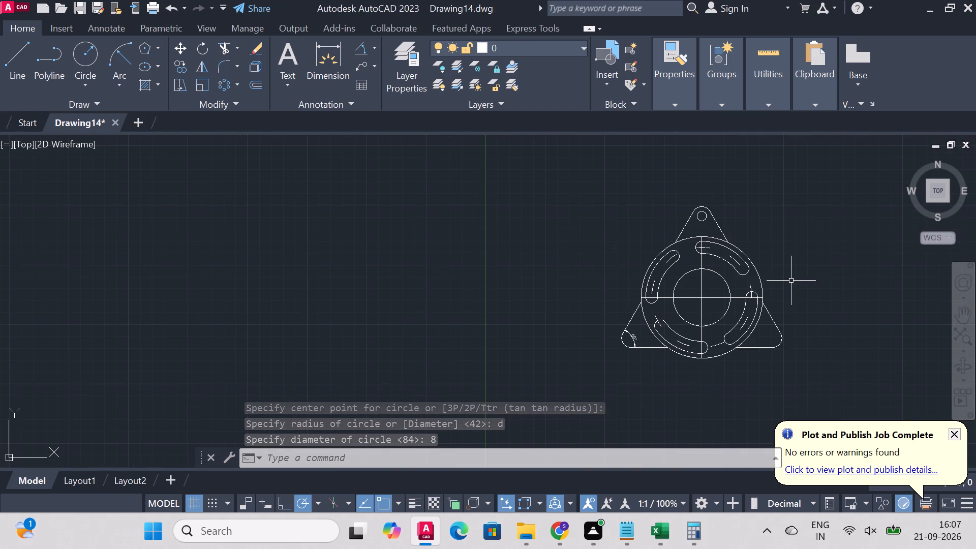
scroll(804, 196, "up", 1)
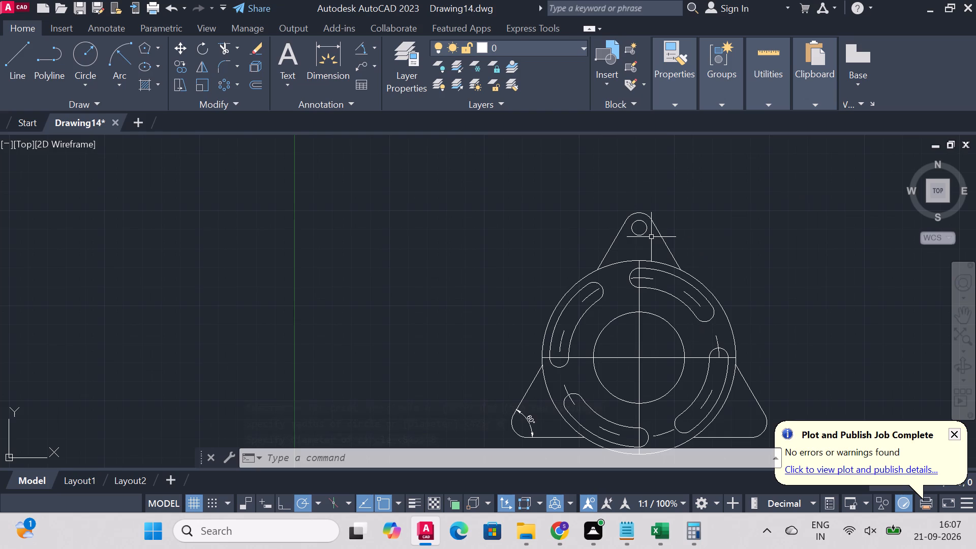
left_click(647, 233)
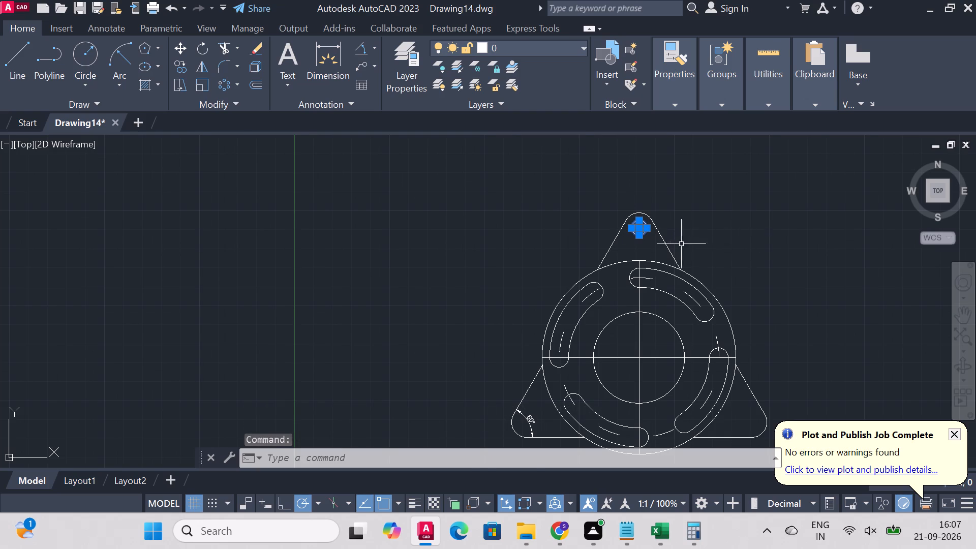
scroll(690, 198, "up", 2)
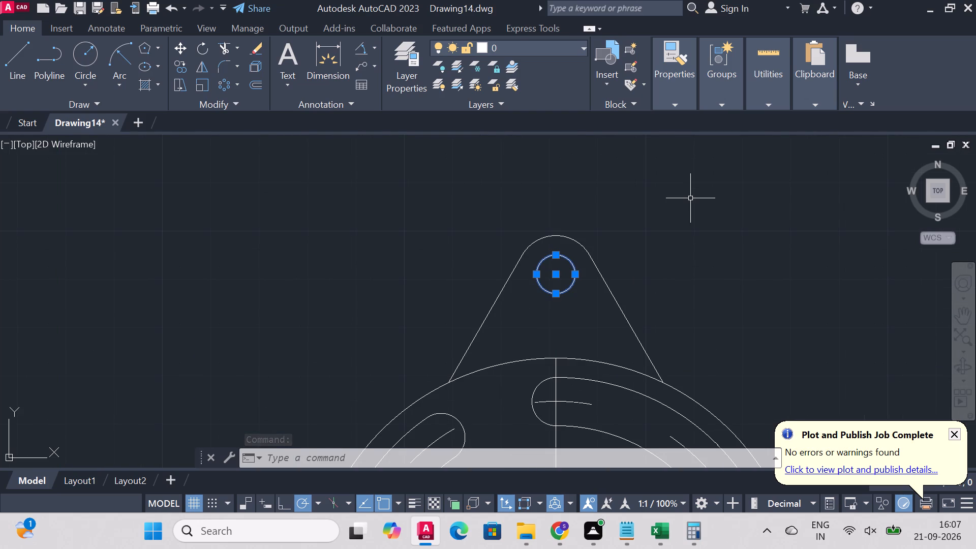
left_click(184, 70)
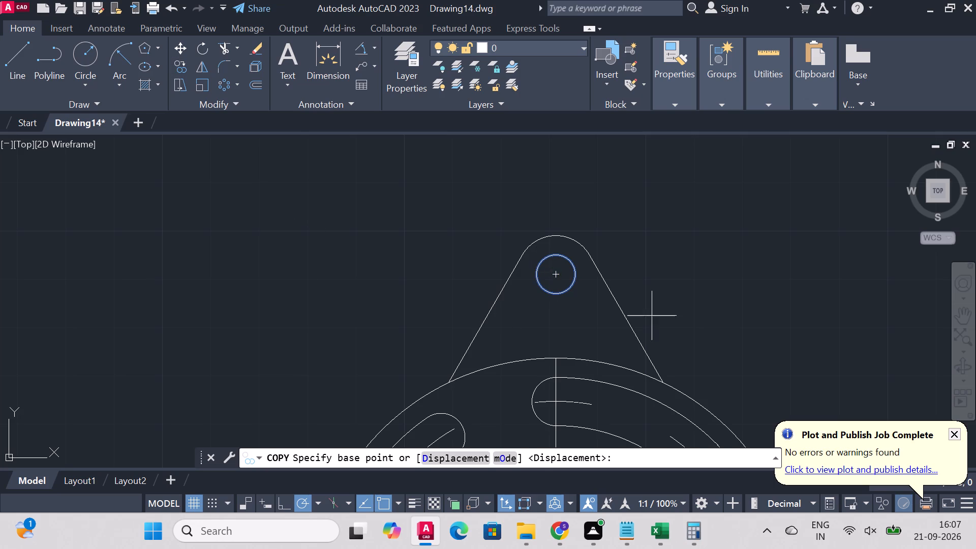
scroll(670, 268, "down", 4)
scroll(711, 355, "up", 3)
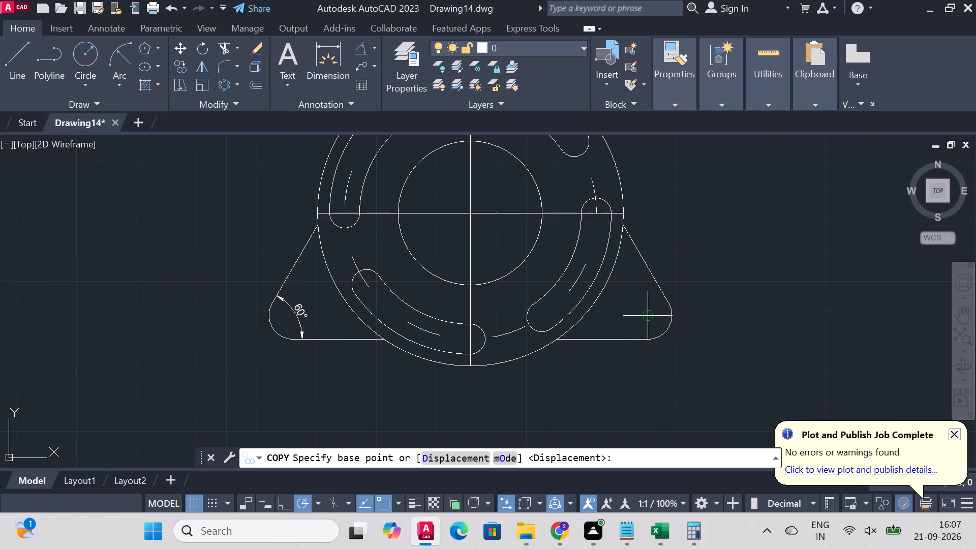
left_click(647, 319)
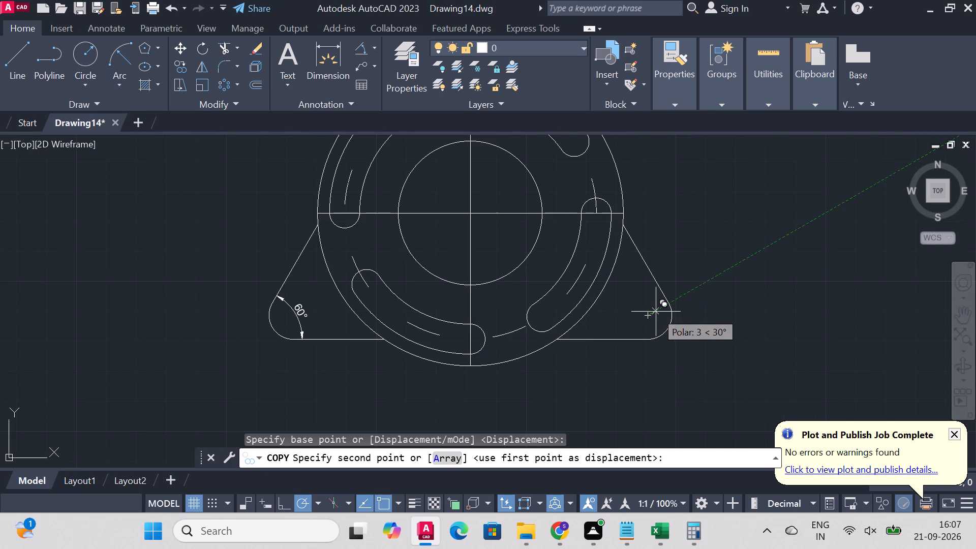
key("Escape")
Copy the diameter 8 circle from its centre into the triangle's lower-right and lower-left rounded corners.
scroll(572, 234, "down", 3)
scroll(578, 167, "up", 2)
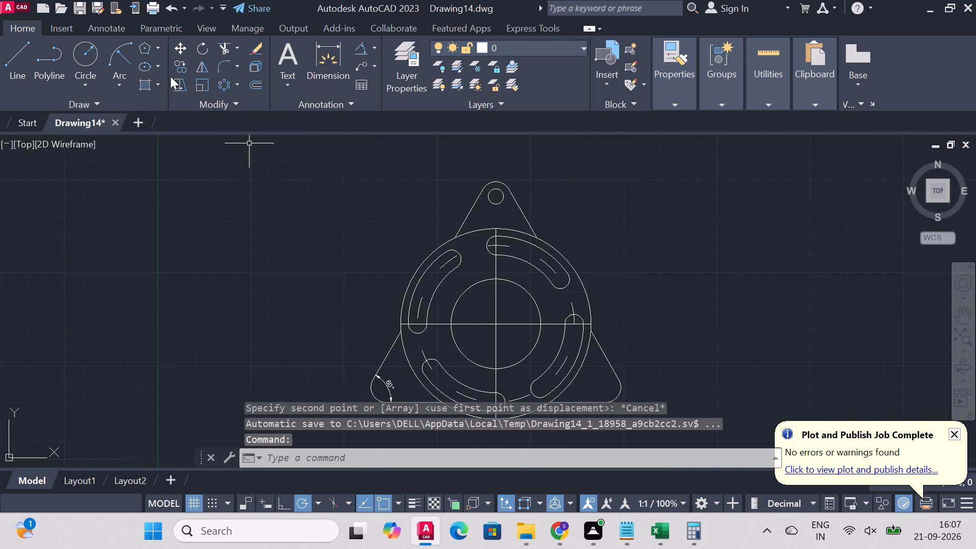
left_click(183, 62)
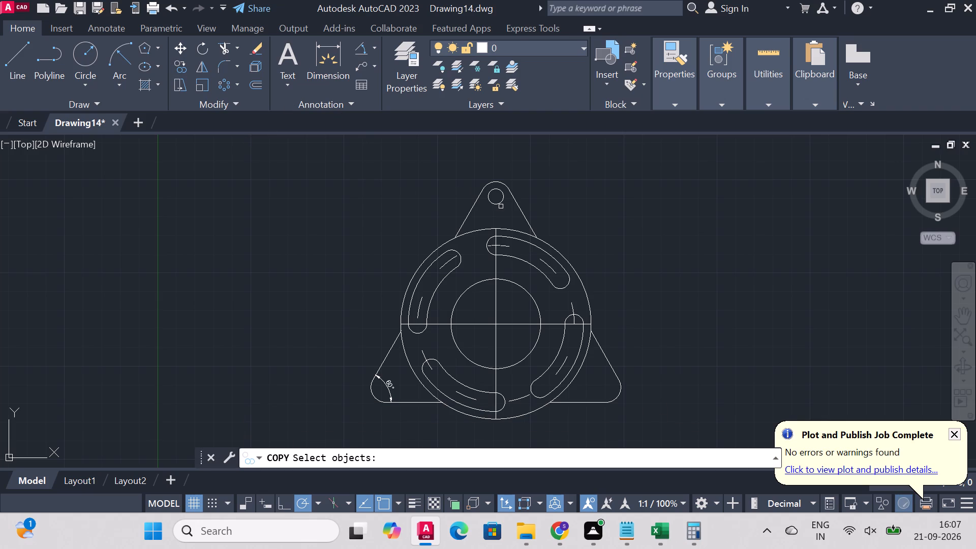
left_click(501, 203)
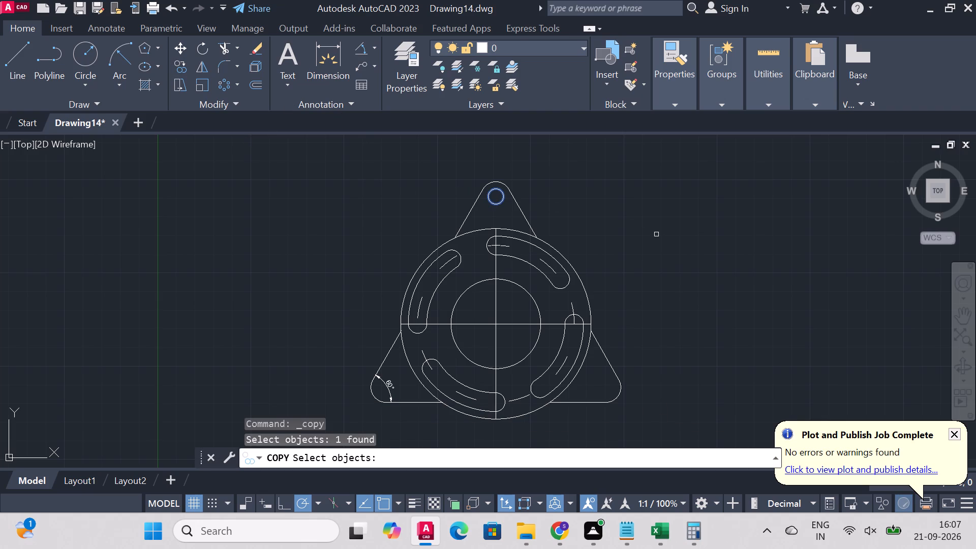
right_click(643, 229)
scroll(584, 374, "up", 2)
scroll(667, 334, "down", 3)
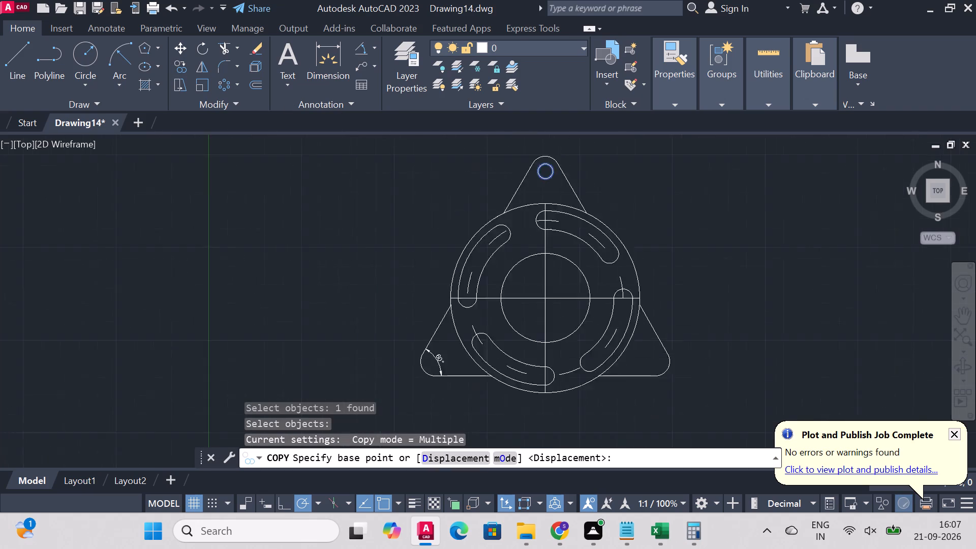
scroll(667, 322, "down", 1)
scroll(622, 264, "up", 3)
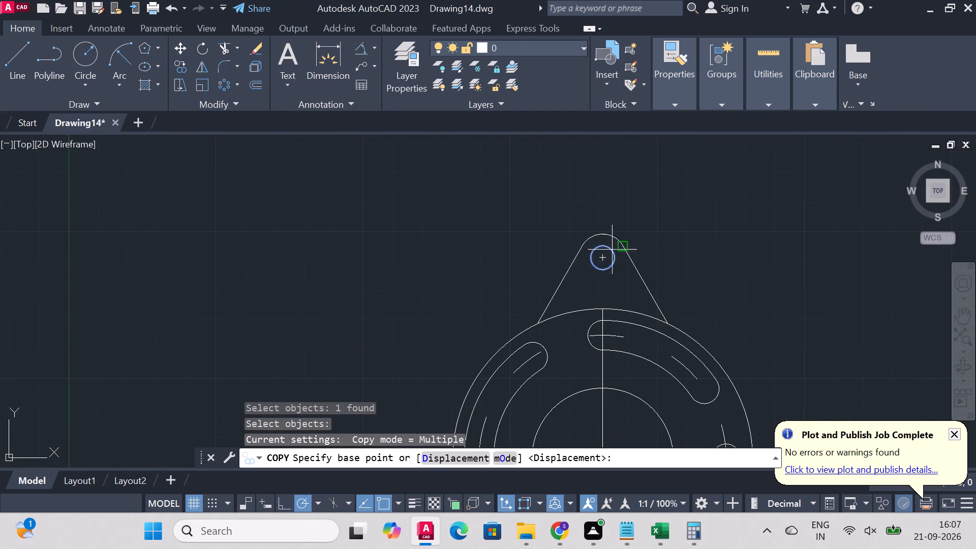
left_click(600, 255)
scroll(773, 284, "down", 5)
scroll(791, 328, "up", 3)
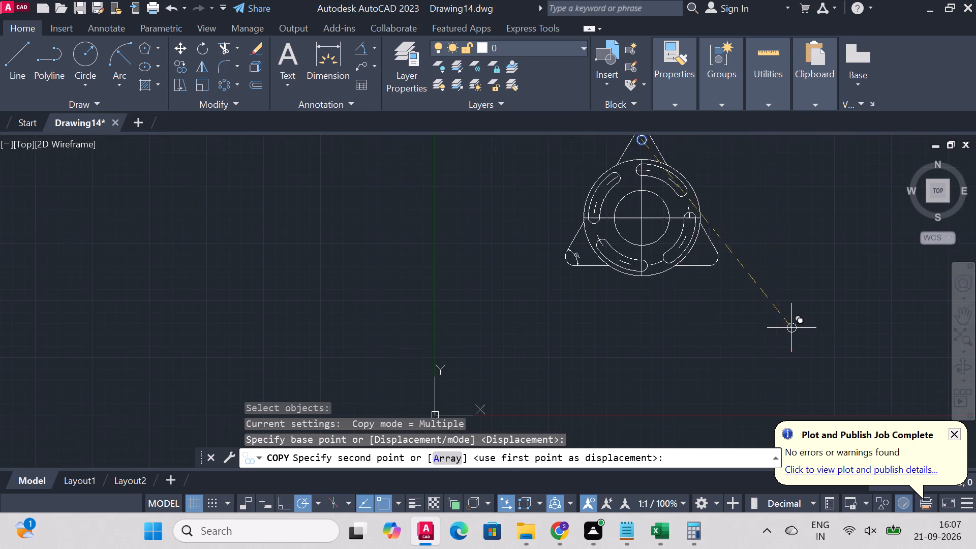
scroll(673, 222, "up", 3)
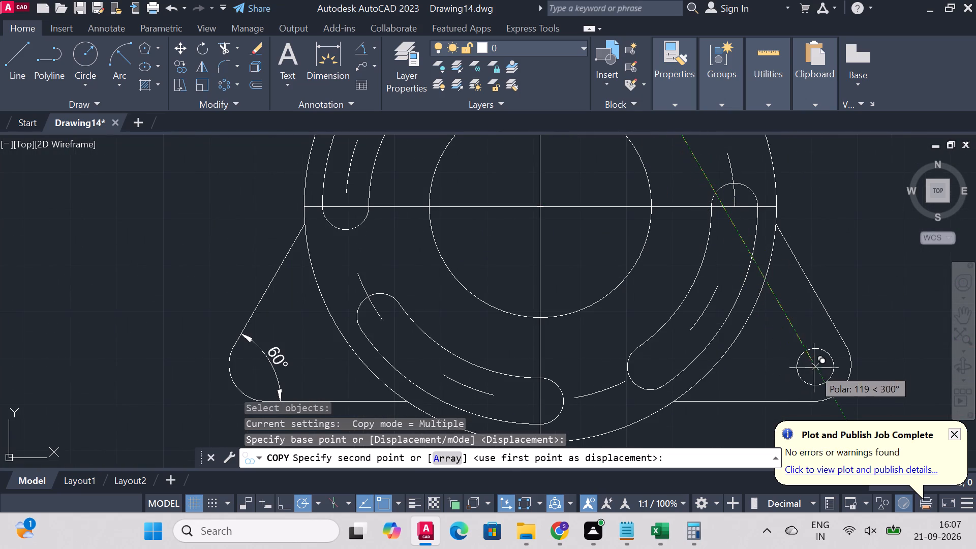
left_click(812, 368)
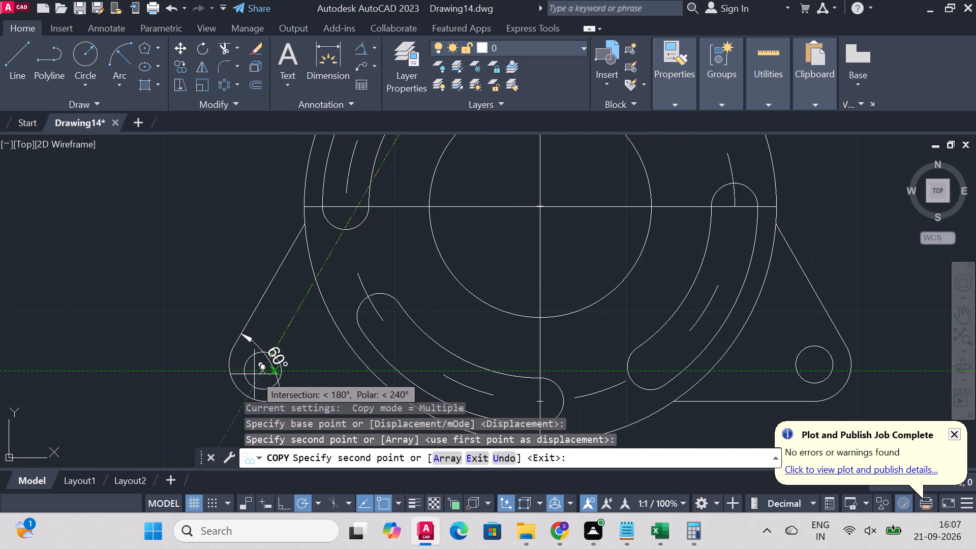
left_click(261, 370)
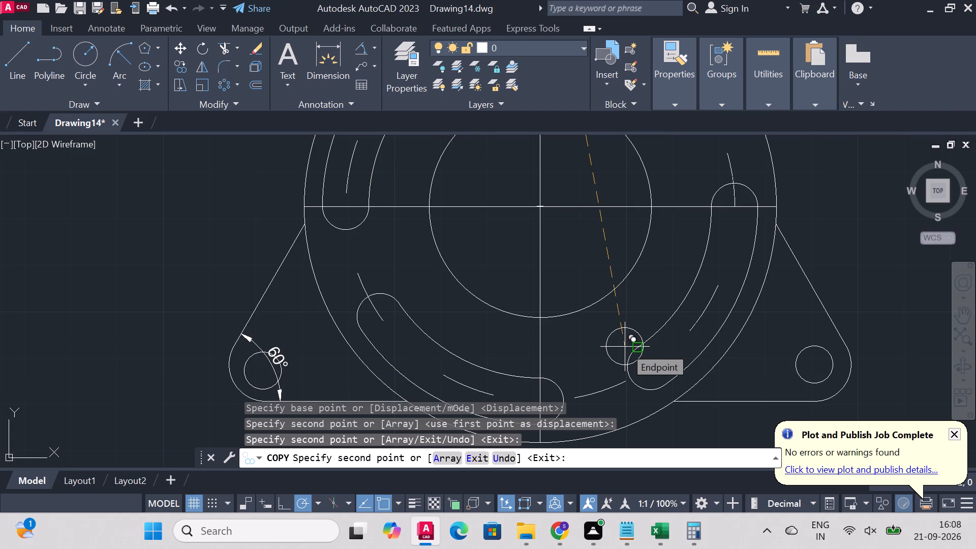
key("Escape")
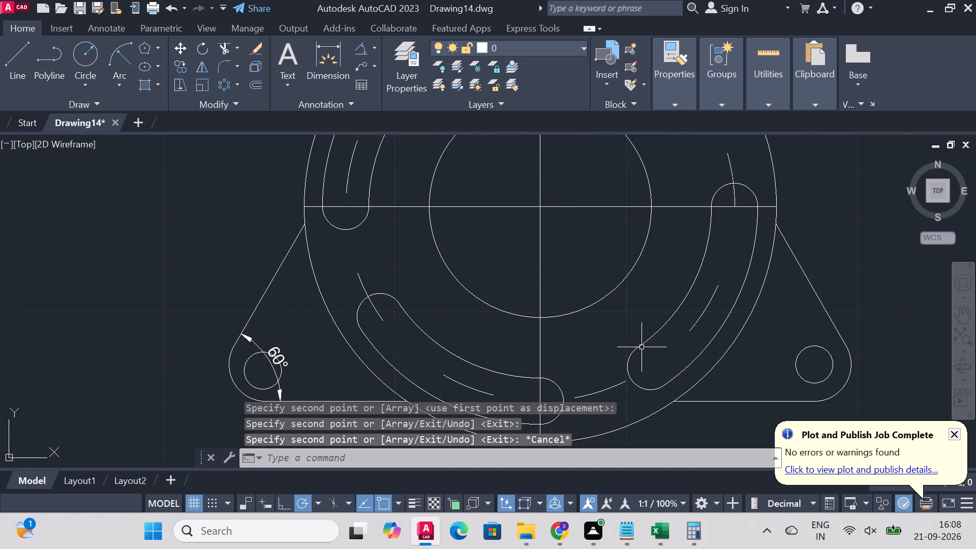
scroll(695, 345, "down", 2)
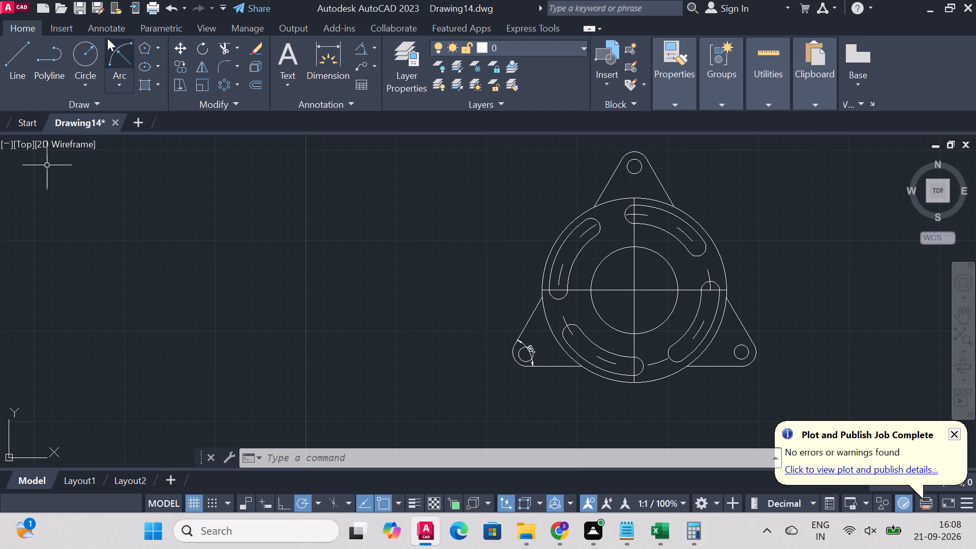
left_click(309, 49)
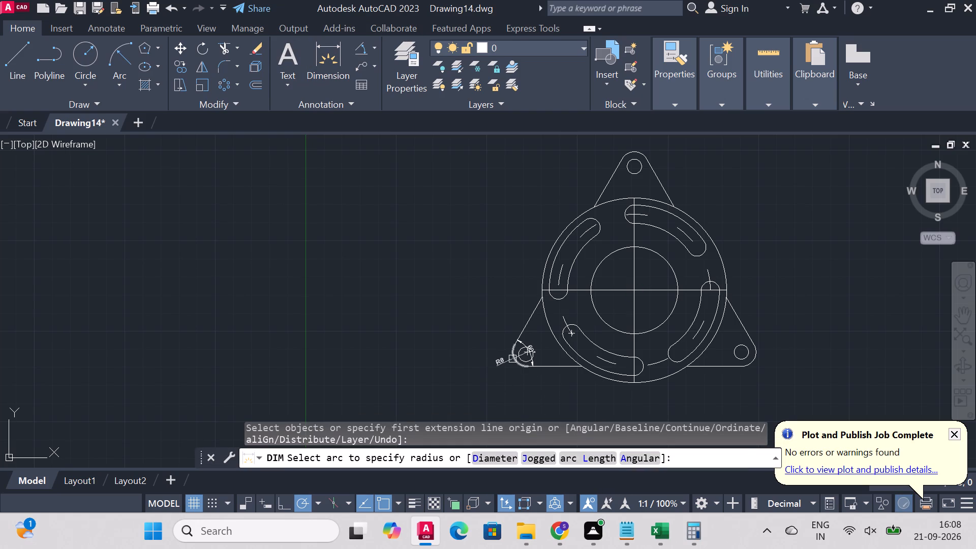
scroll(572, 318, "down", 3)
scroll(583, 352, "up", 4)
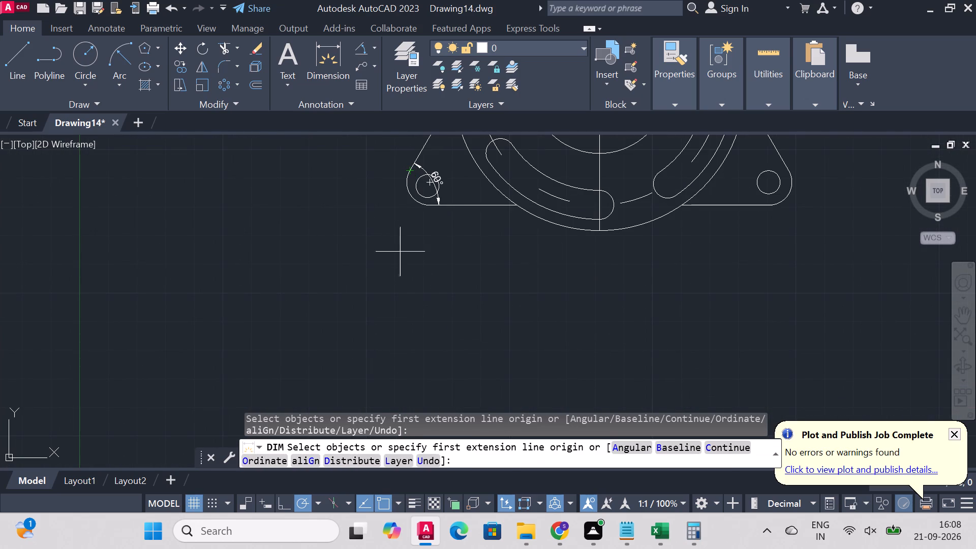
Draw a diagonal line outward at 225° from the upper tangent point of the plate's rounded lower-left corner.
left_click(9, 50)
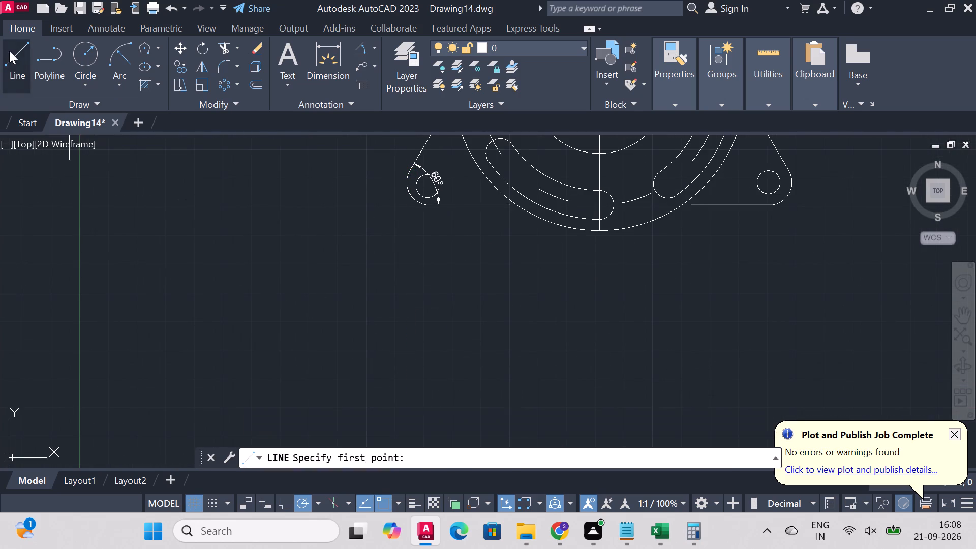
left_click(412, 174)
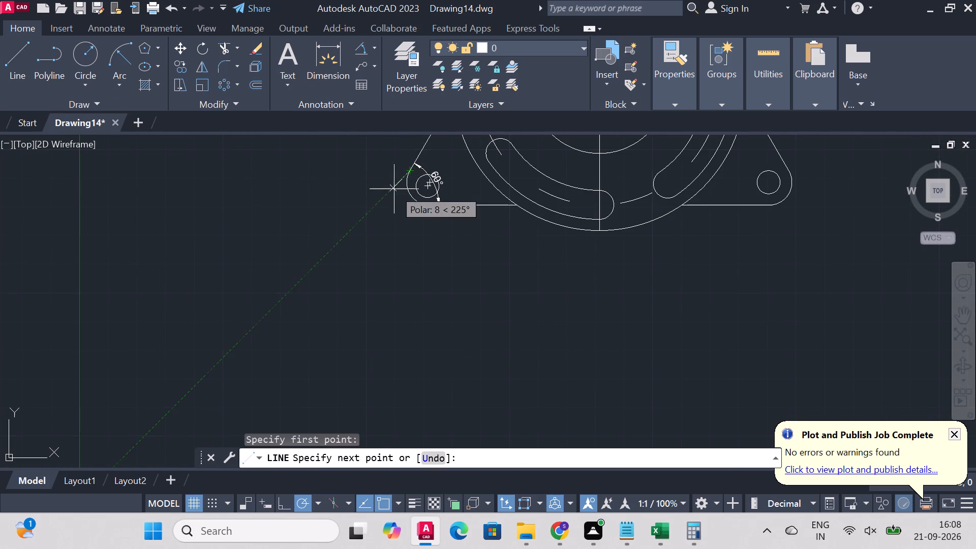
left_click(332, 247)
right_click(332, 247)
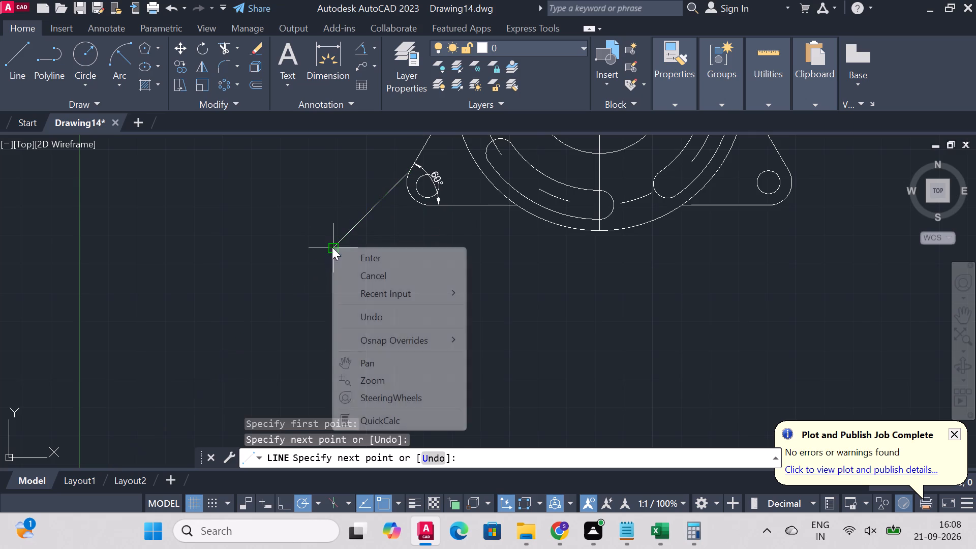
left_click(383, 251)
Draw a horizontal line extending the triangle's base outward from the lower-left fillet, crossing the diagonal line.
left_click(20, 45)
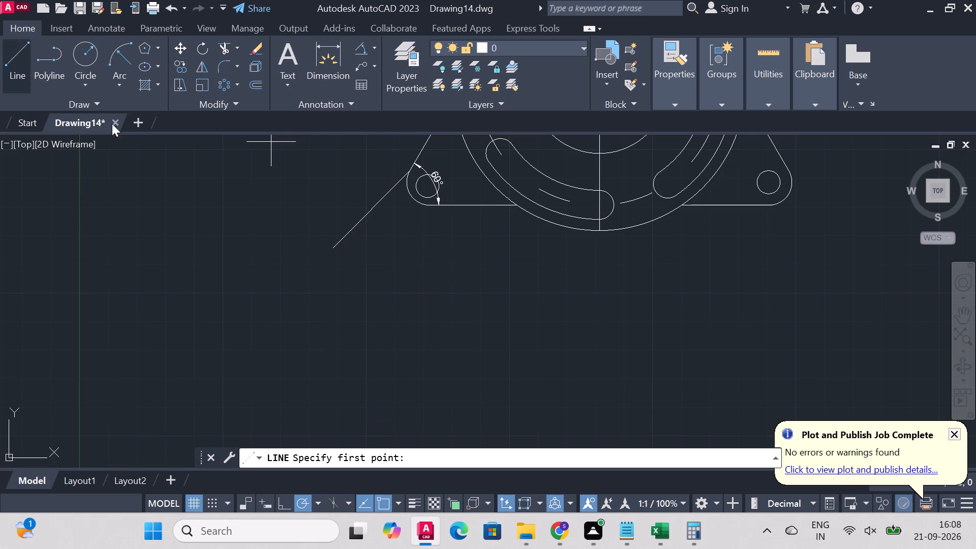
scroll(485, 211, "up", 1)
key("ctrl+z")
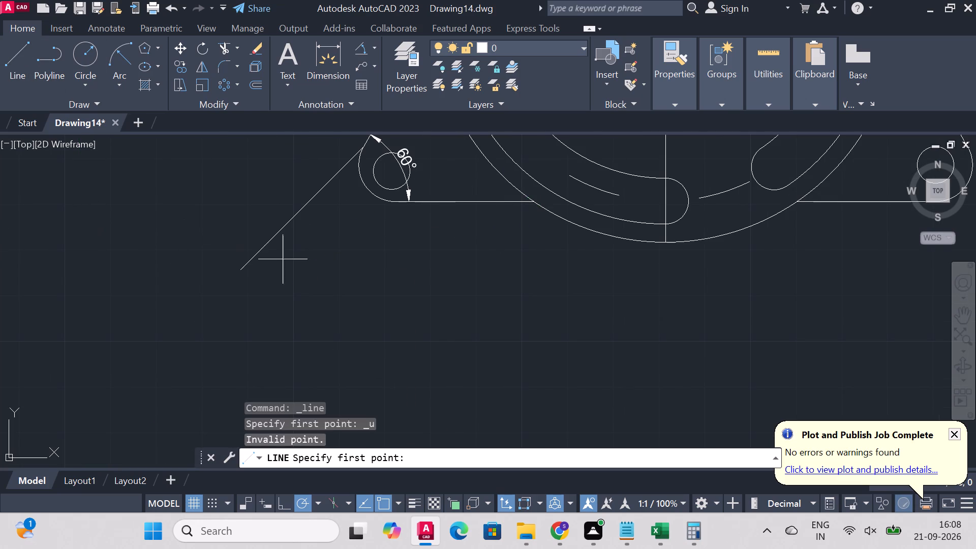
left_click(391, 202)
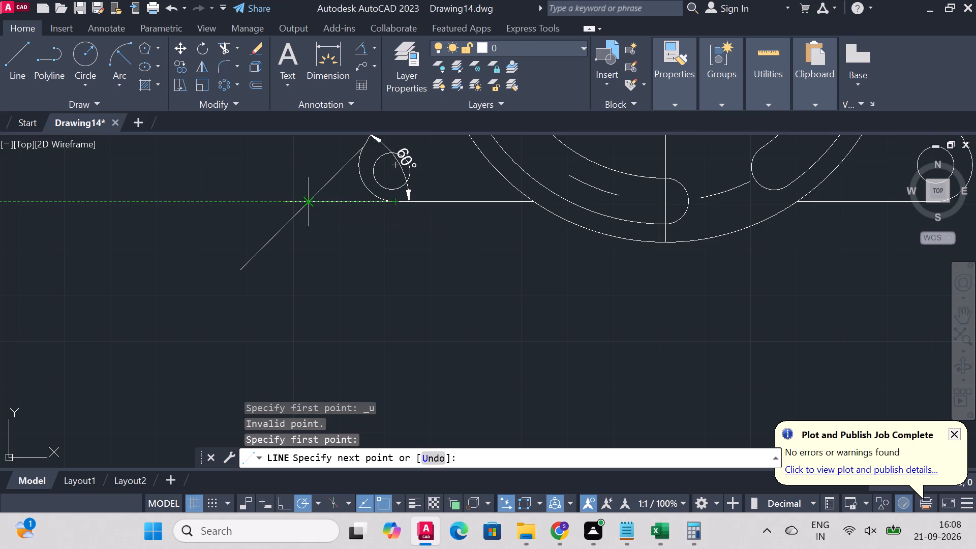
left_click(279, 202)
right_click(301, 202)
left_click(337, 208)
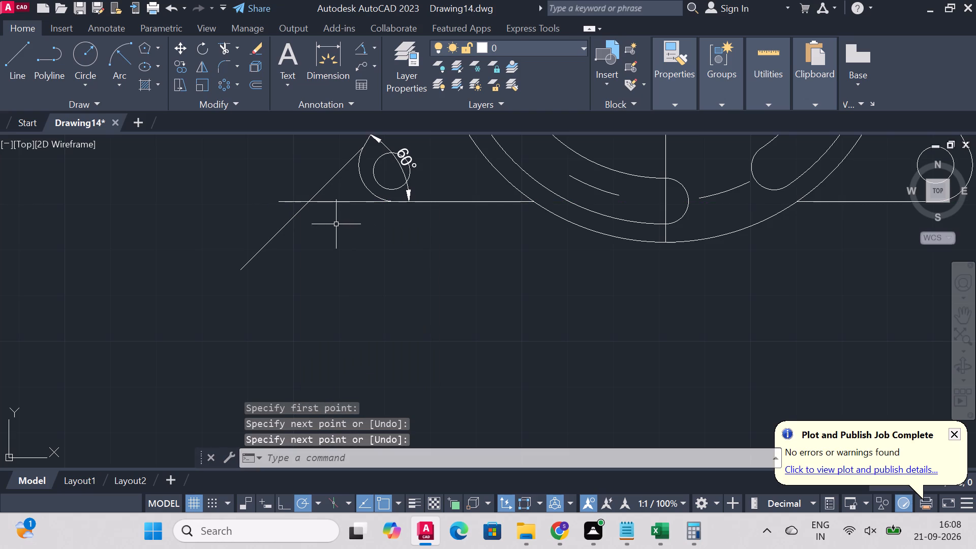
Trim the overhanging ends of the diagonal and horizontal lines beyond their intersection at the lower-left corner.
left_click(227, 47)
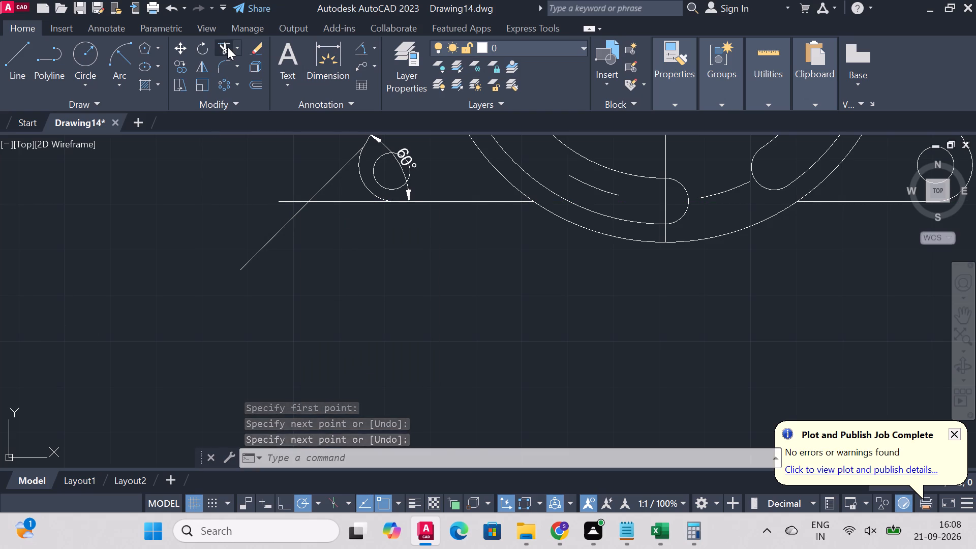
left_click(276, 239)
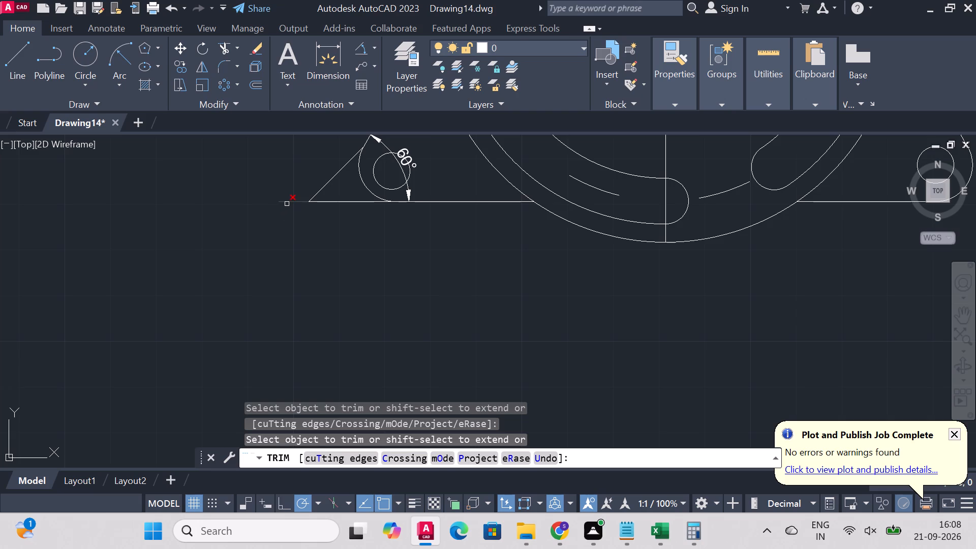
left_click(288, 202)
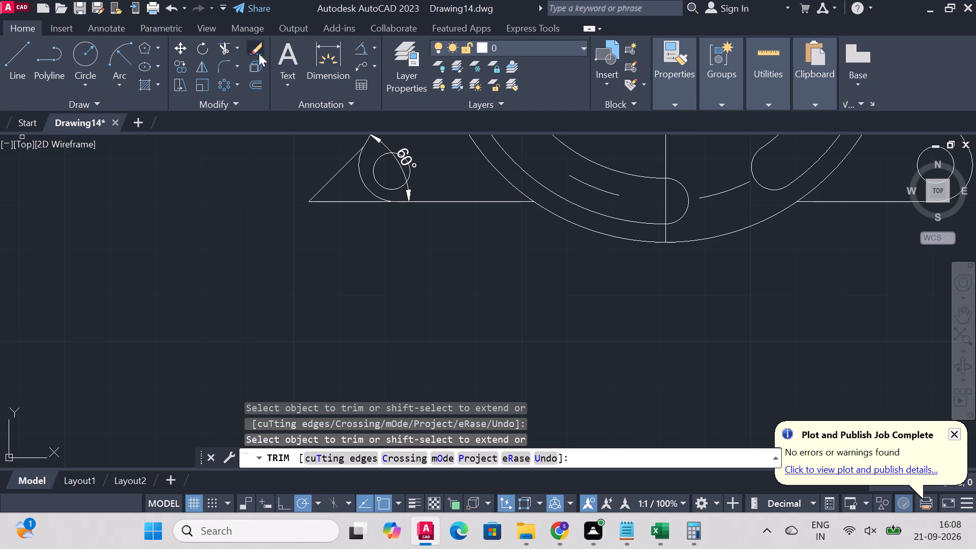
Add a horizontal dimension of 146 from the lower-left line intersection along the base, placed below the plate.
left_click(331, 49)
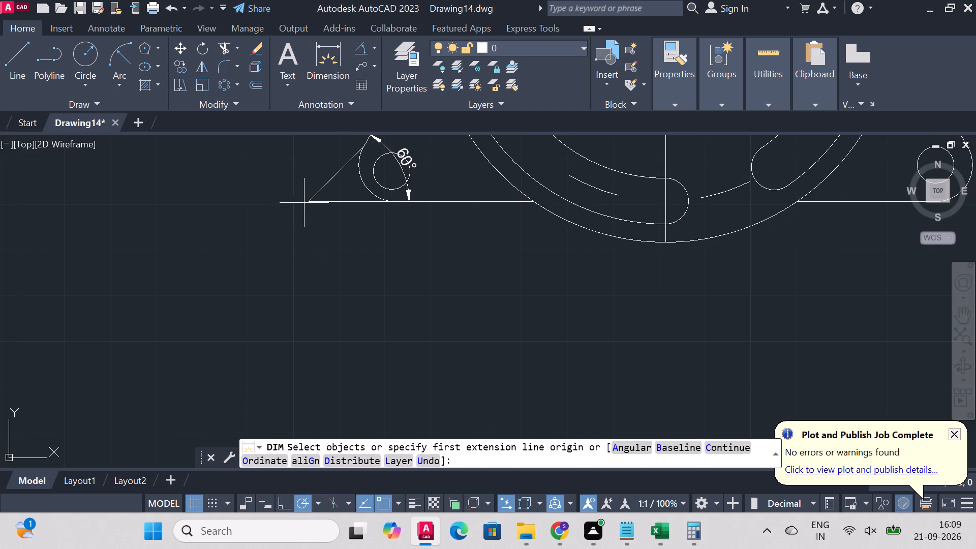
left_click(307, 202)
scroll(346, 291, "down", 4)
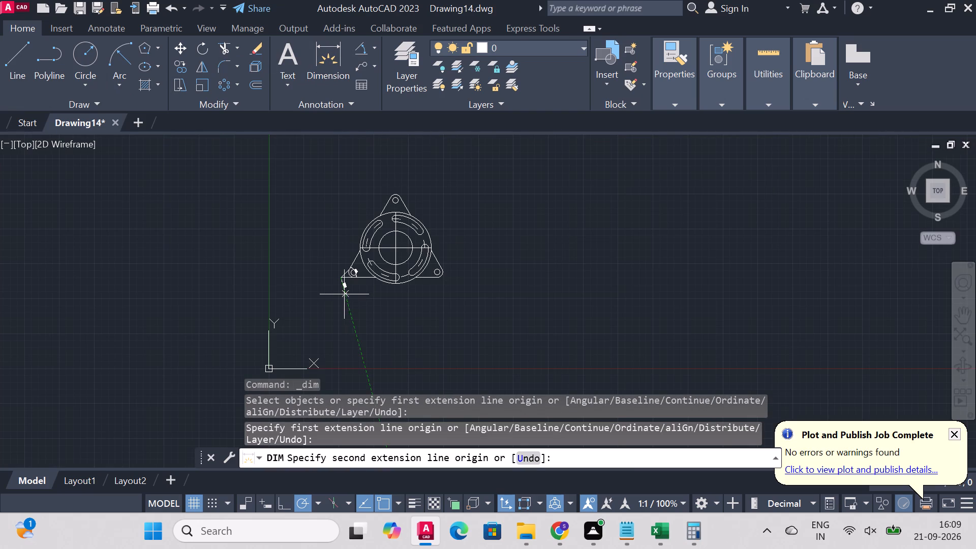
scroll(341, 290, "up", 3)
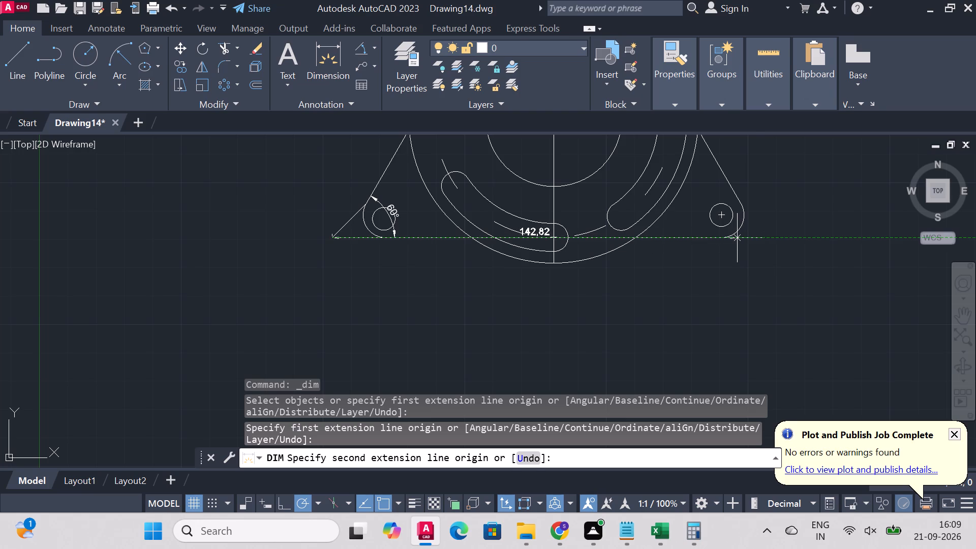
type("146")
key("Return")
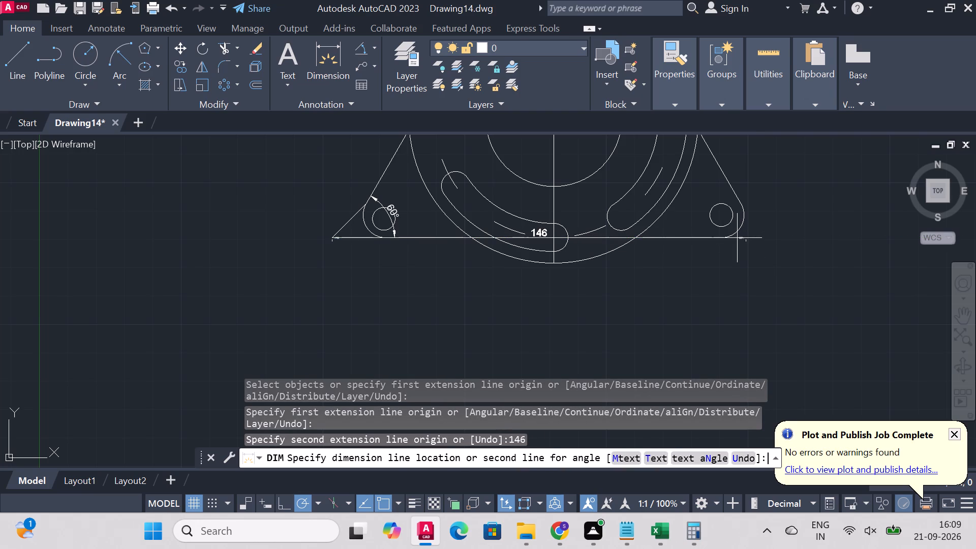
left_click(734, 286)
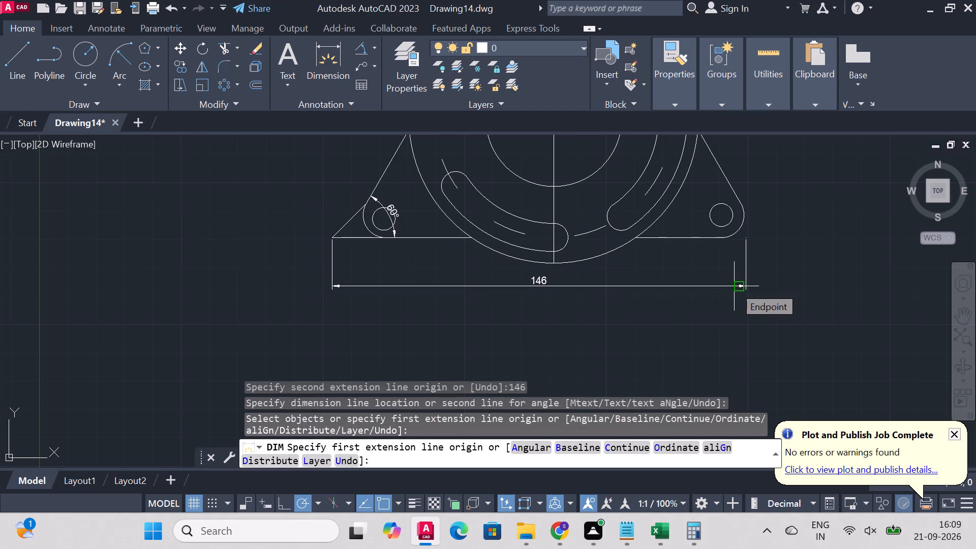
Add a radius dimension to the lower end arc of the upper-right curved slot, placed just outside the arc.
scroll(754, 203, "down", 3)
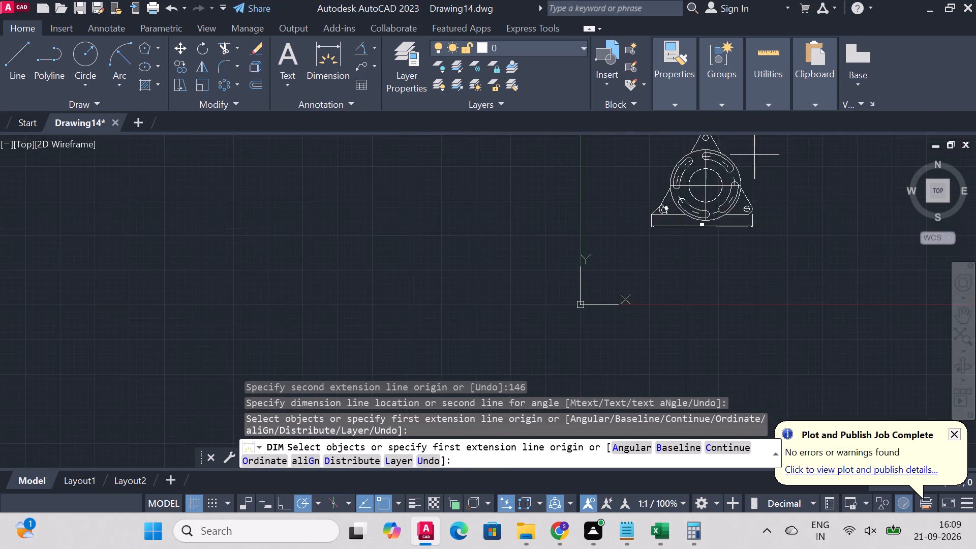
scroll(754, 152, "up", 4)
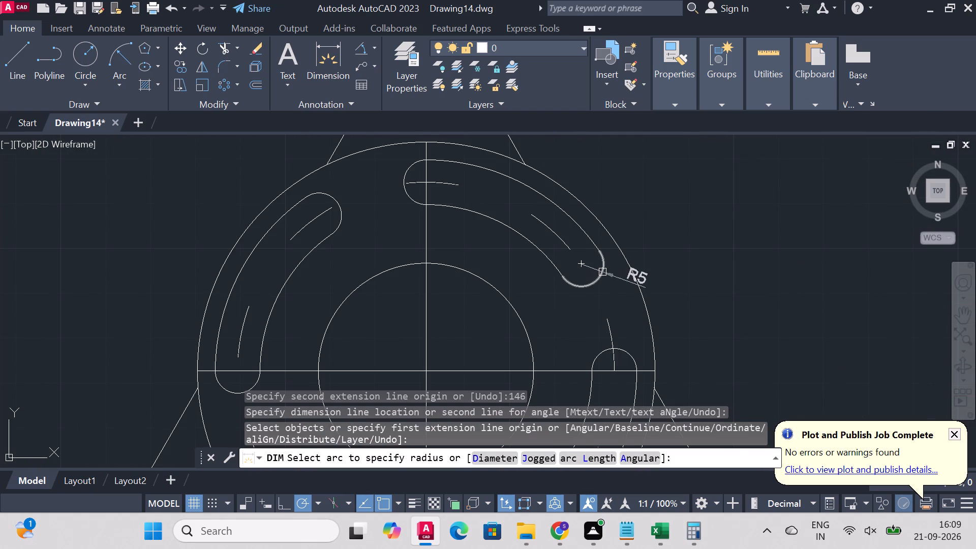
left_click(600, 278)
left_click(609, 291)
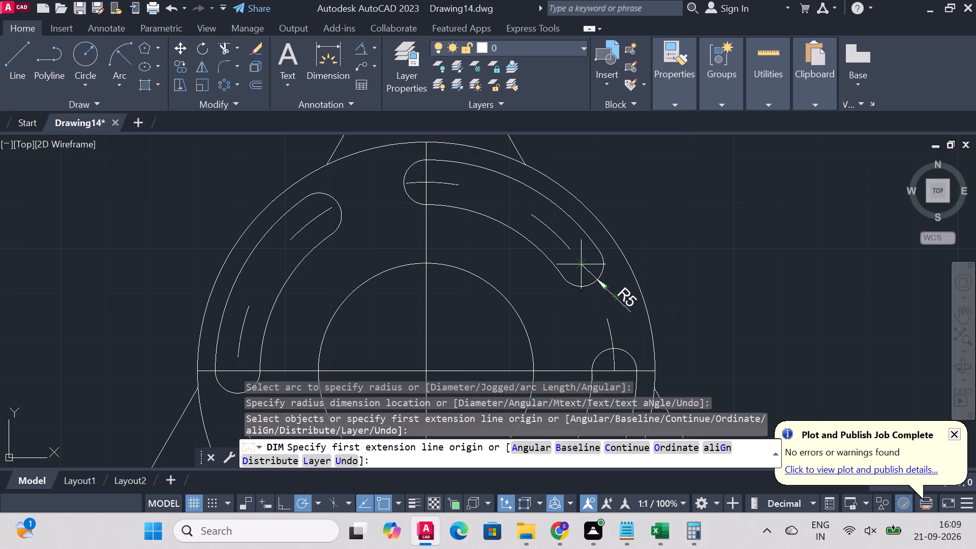
scroll(582, 262, "down", 3)
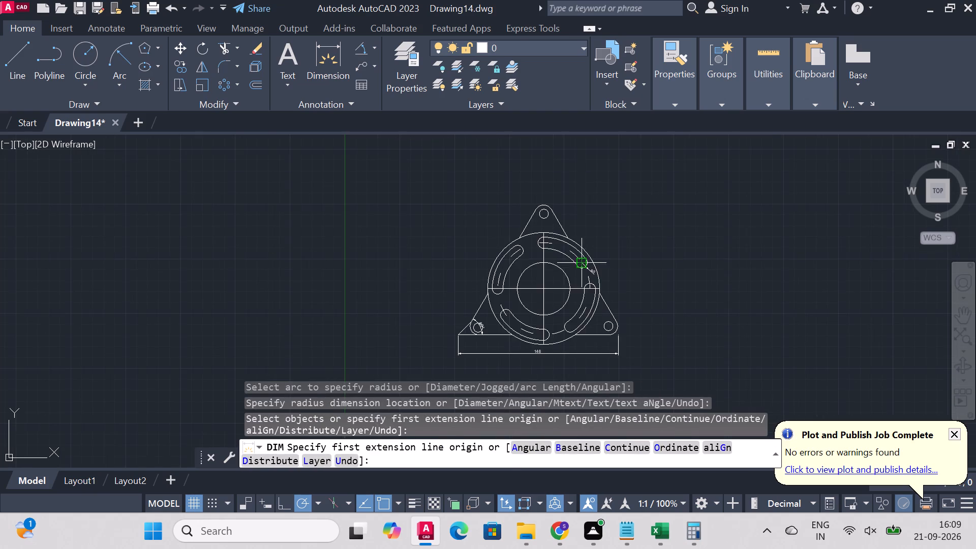
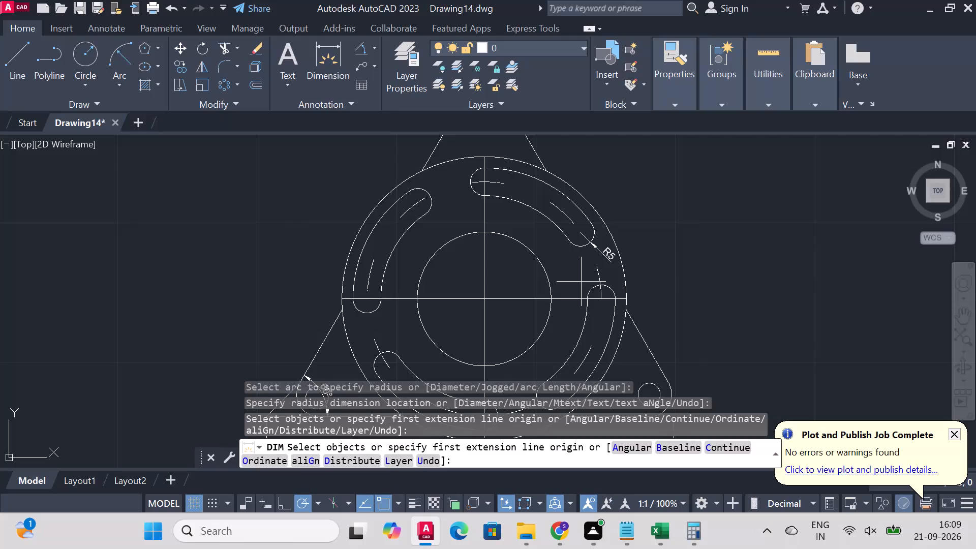
Add diameter dimensions to the large outer circle, the inner circle and the centre arc of the upper-right curved slot.
left_click(399, 182)
left_click(374, 188)
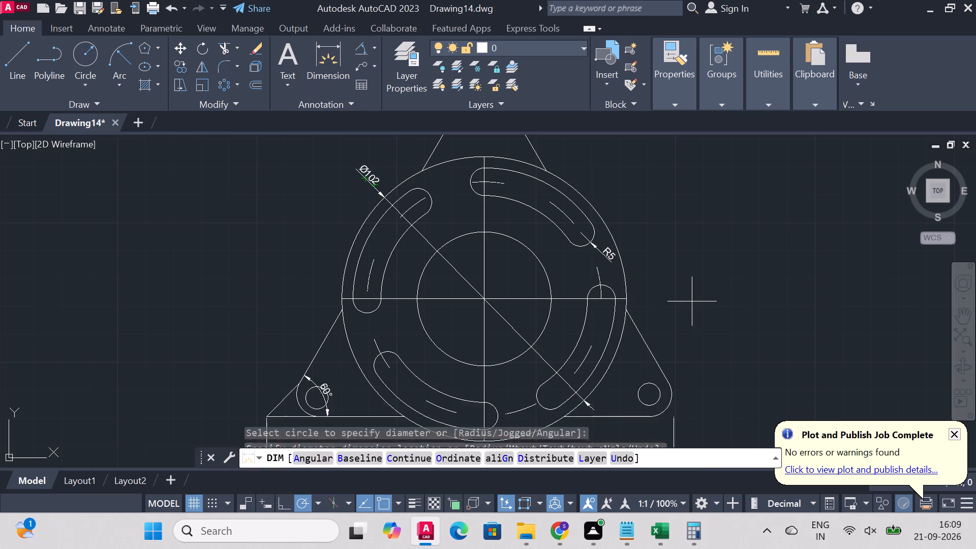
left_click(425, 271)
left_click(420, 261)
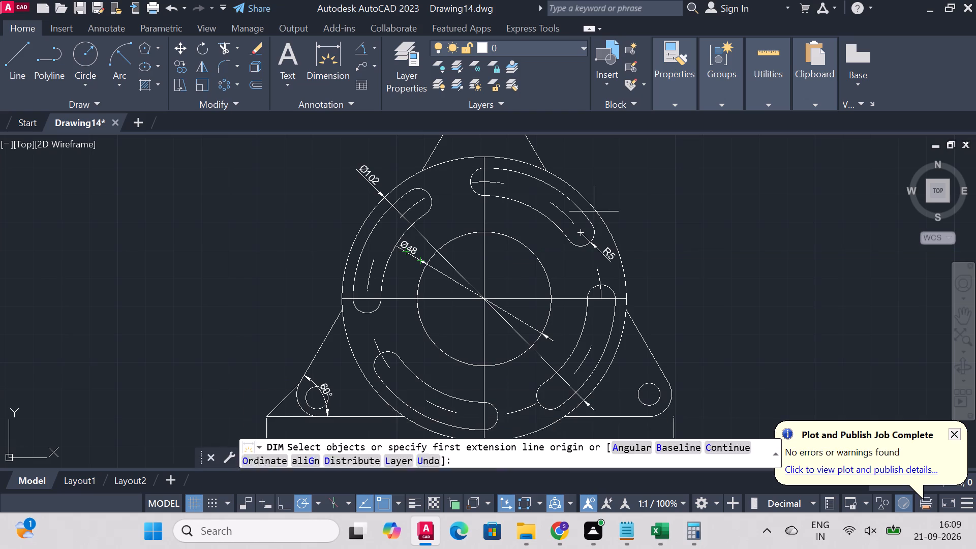
left_click(500, 185)
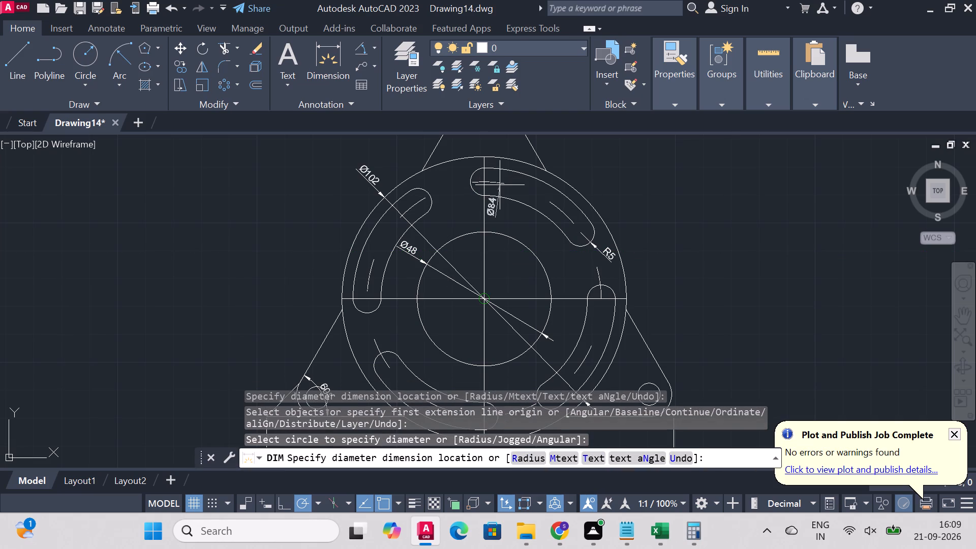
left_click(526, 202)
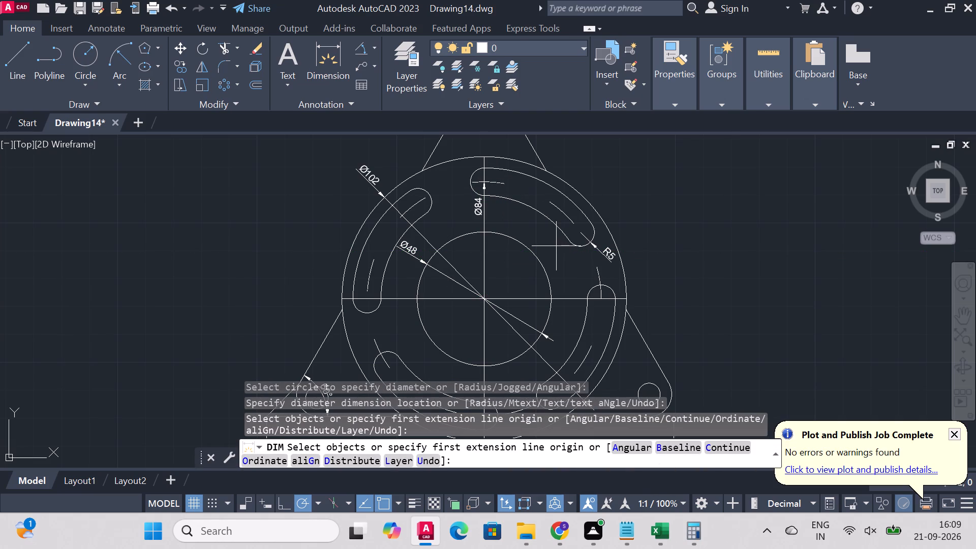
Add a diameter dimension to the top corner hole and a radius dimension to the rounded corner around it.
scroll(671, 227, "down", 2)
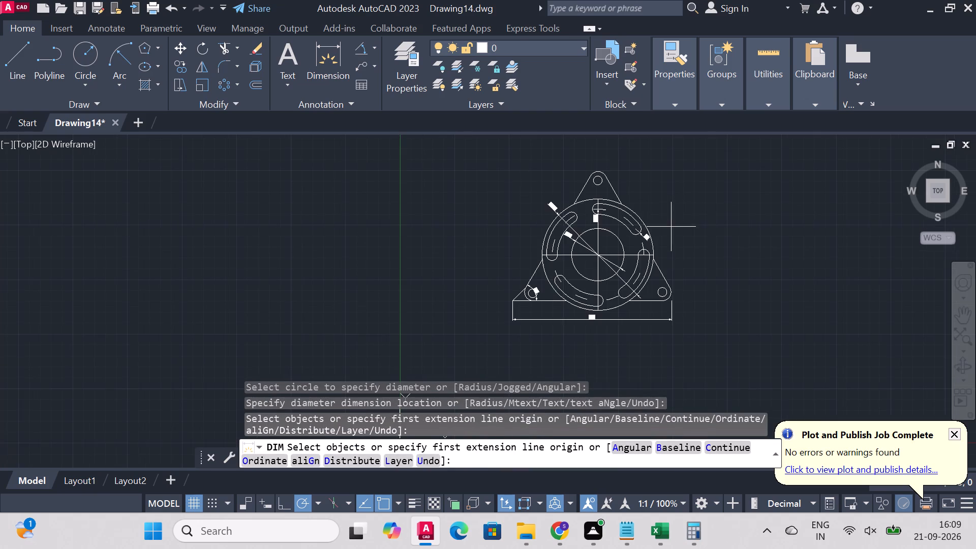
scroll(659, 175, "up", 3)
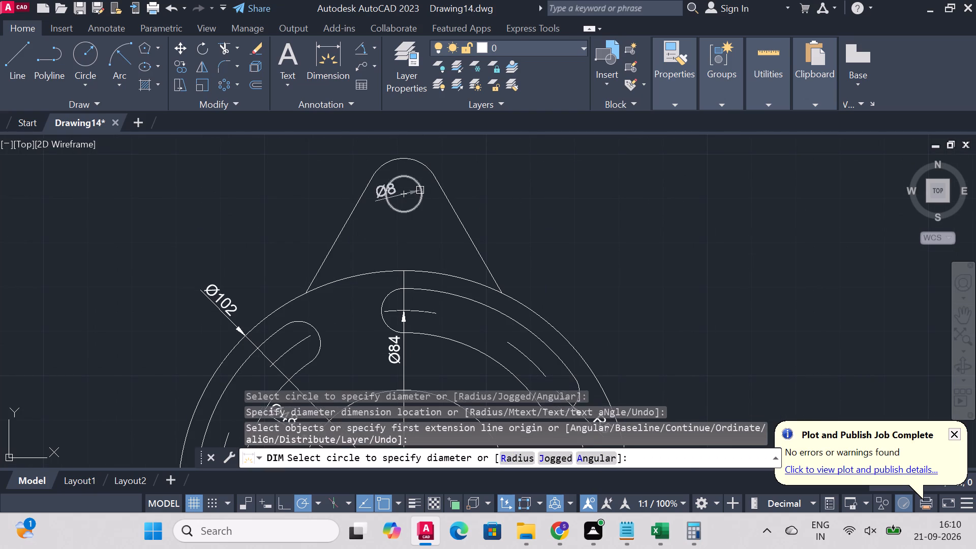
left_click(420, 190)
left_click(418, 209)
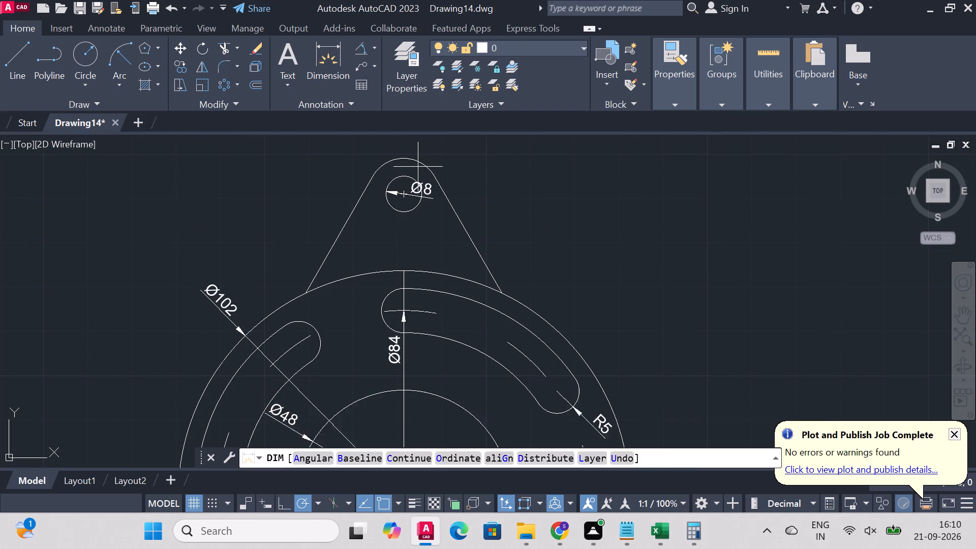
left_click(418, 159)
left_click(429, 154)
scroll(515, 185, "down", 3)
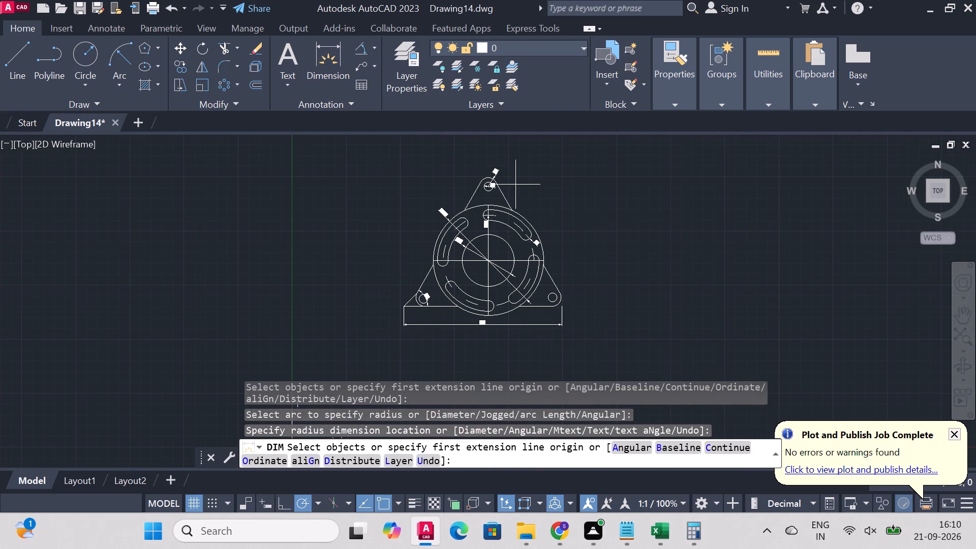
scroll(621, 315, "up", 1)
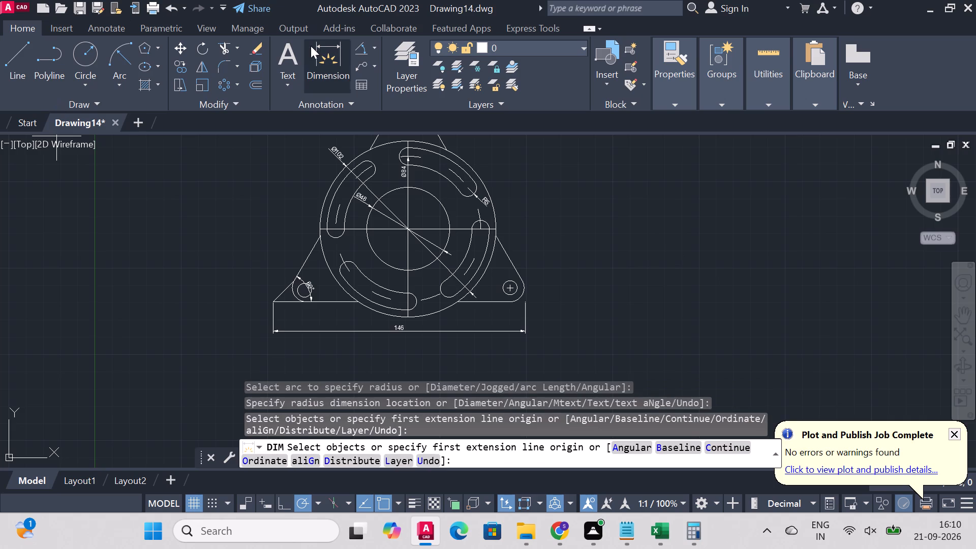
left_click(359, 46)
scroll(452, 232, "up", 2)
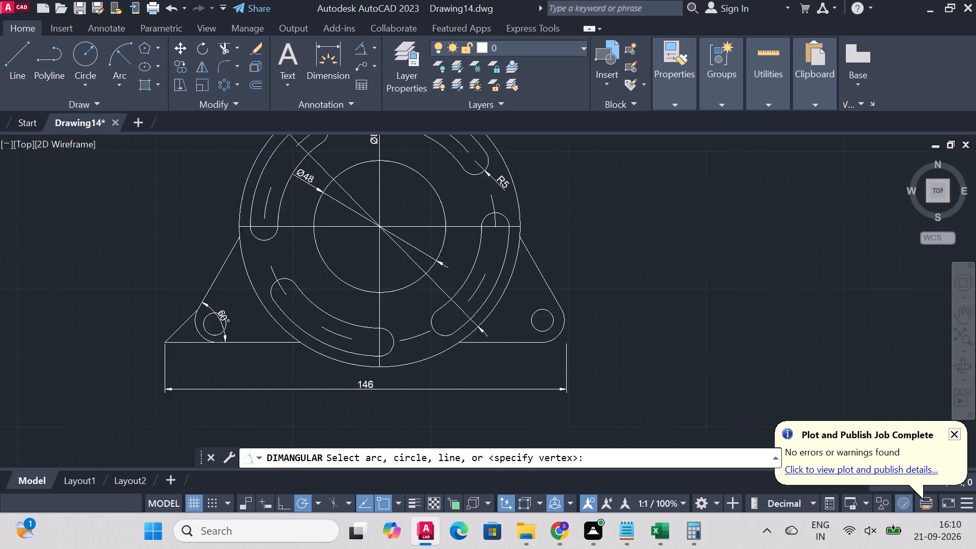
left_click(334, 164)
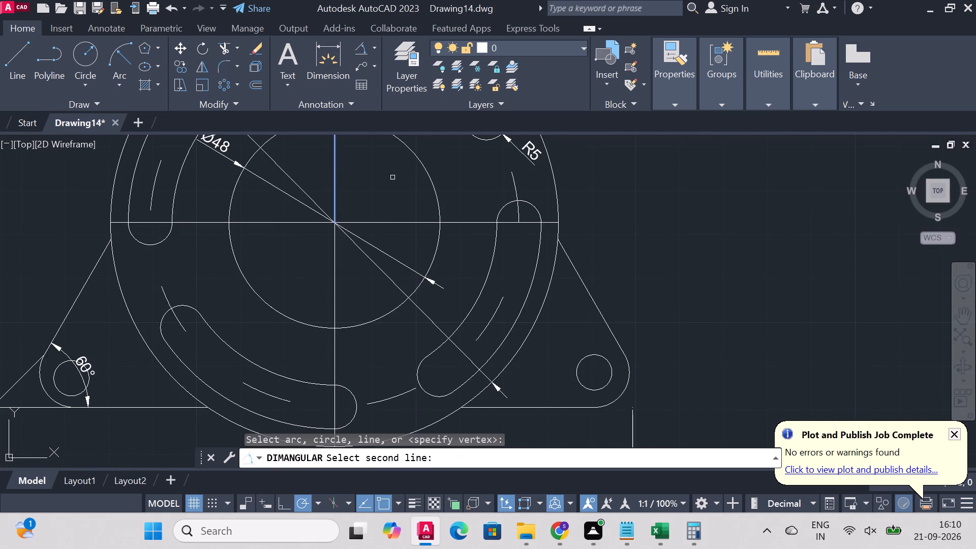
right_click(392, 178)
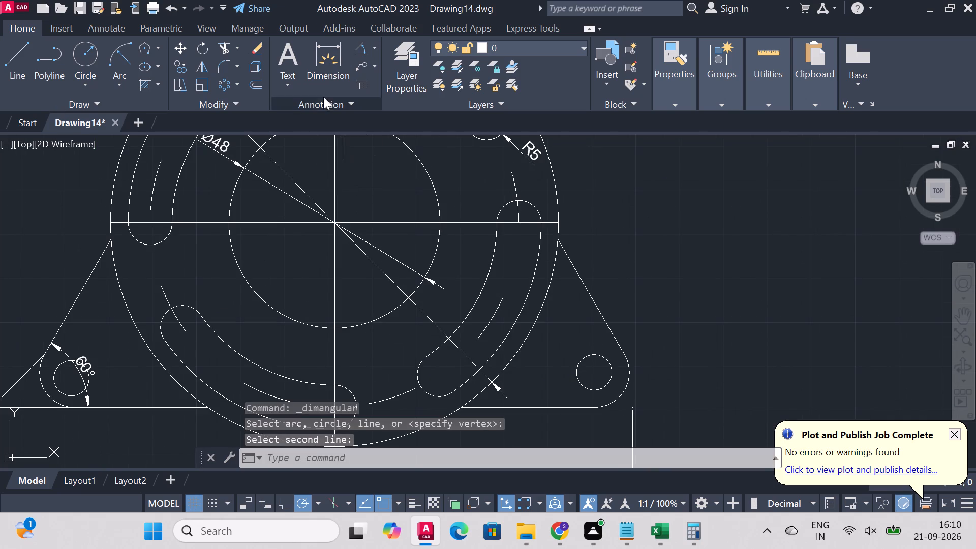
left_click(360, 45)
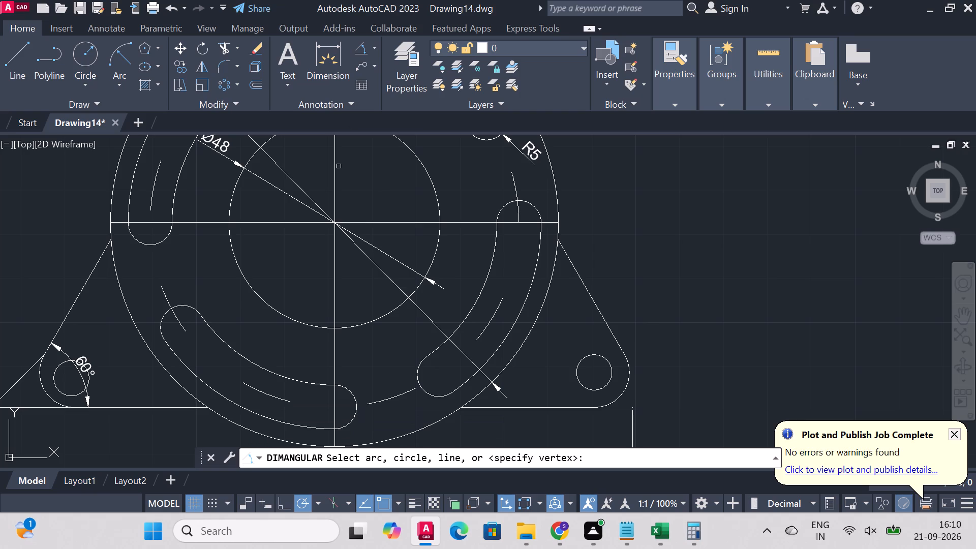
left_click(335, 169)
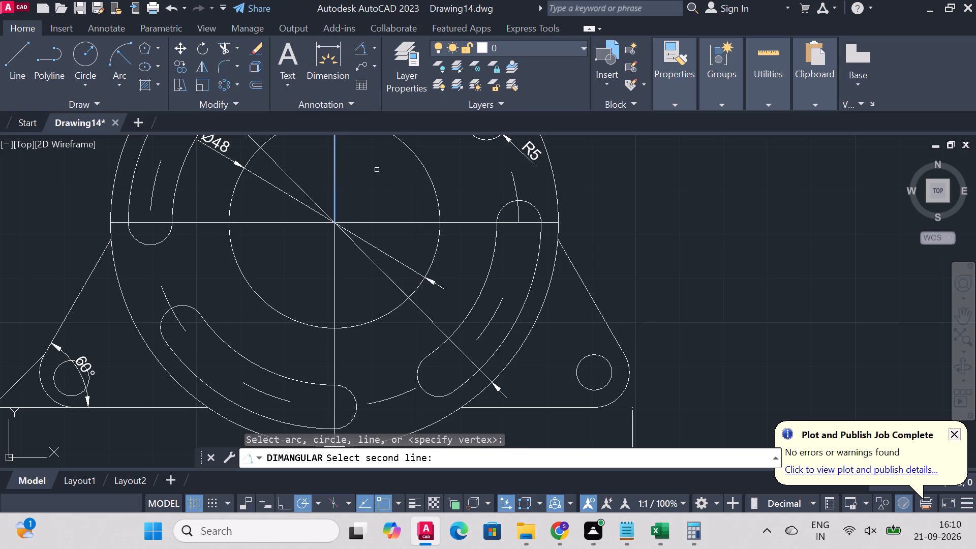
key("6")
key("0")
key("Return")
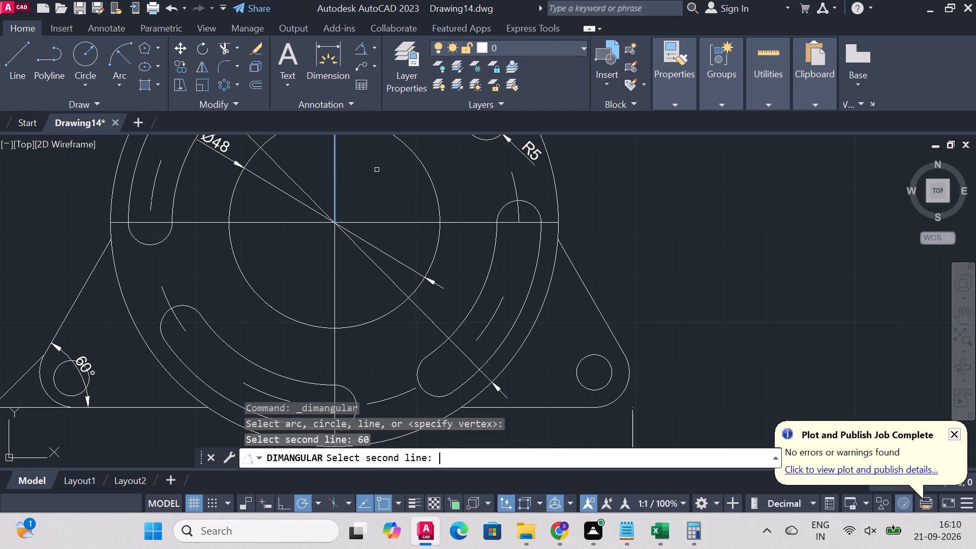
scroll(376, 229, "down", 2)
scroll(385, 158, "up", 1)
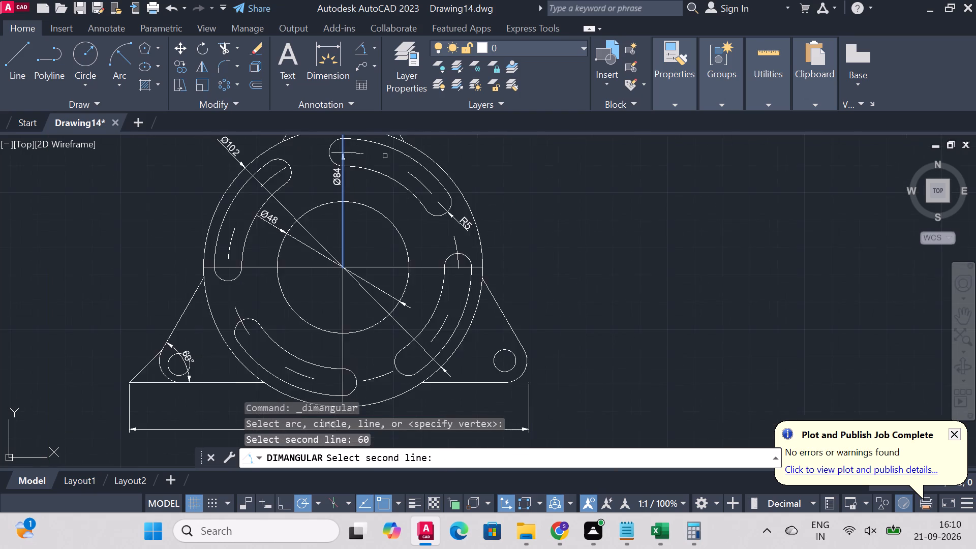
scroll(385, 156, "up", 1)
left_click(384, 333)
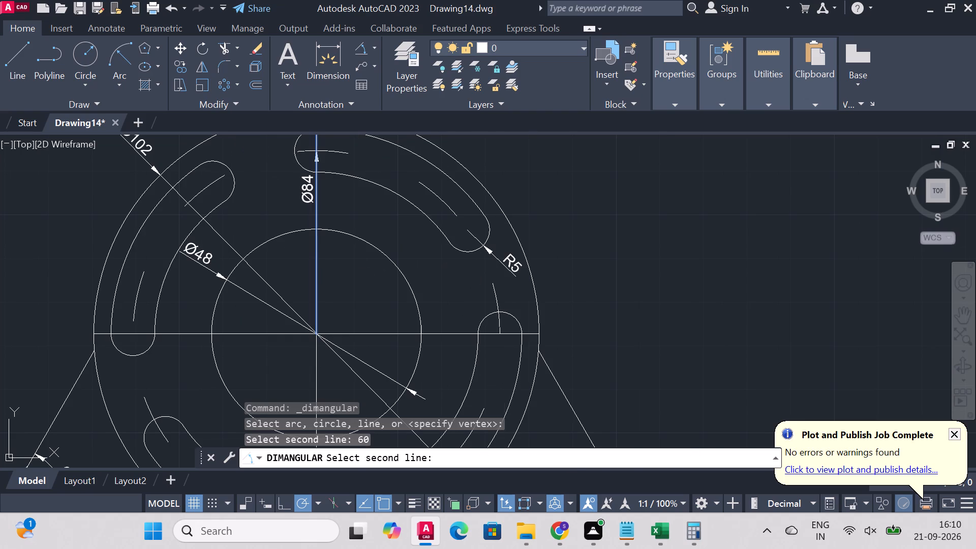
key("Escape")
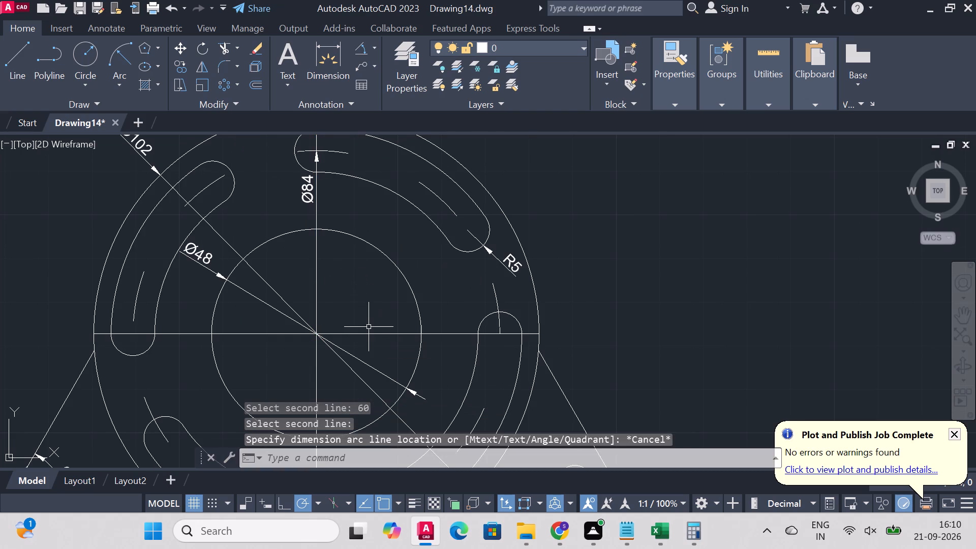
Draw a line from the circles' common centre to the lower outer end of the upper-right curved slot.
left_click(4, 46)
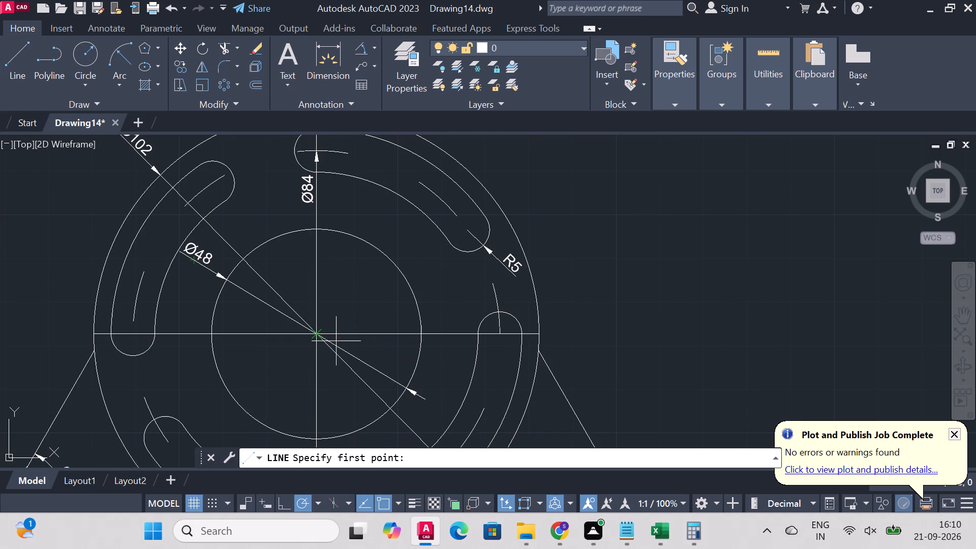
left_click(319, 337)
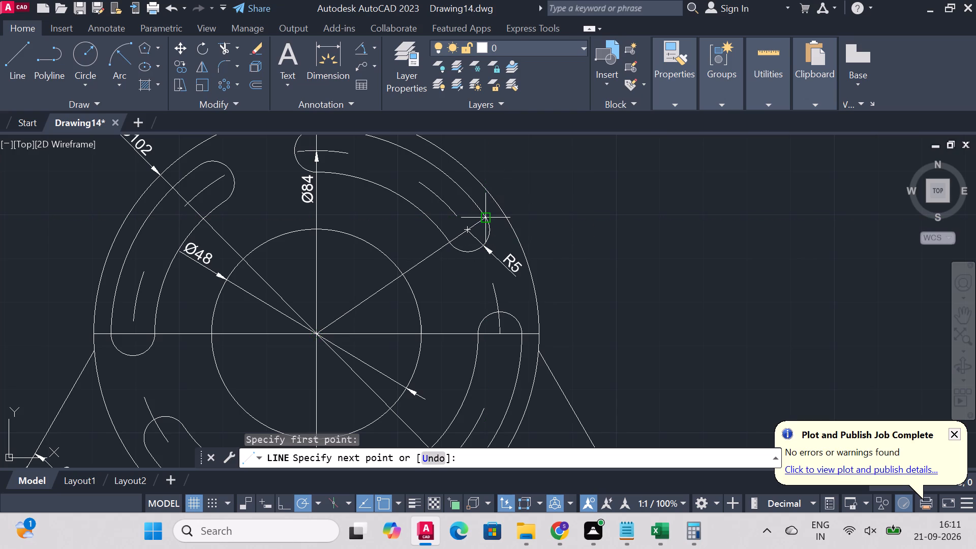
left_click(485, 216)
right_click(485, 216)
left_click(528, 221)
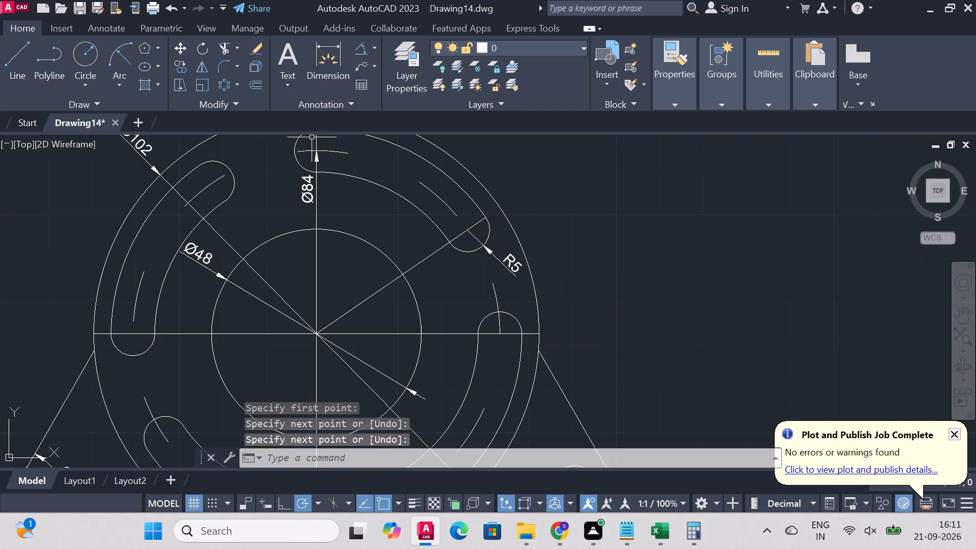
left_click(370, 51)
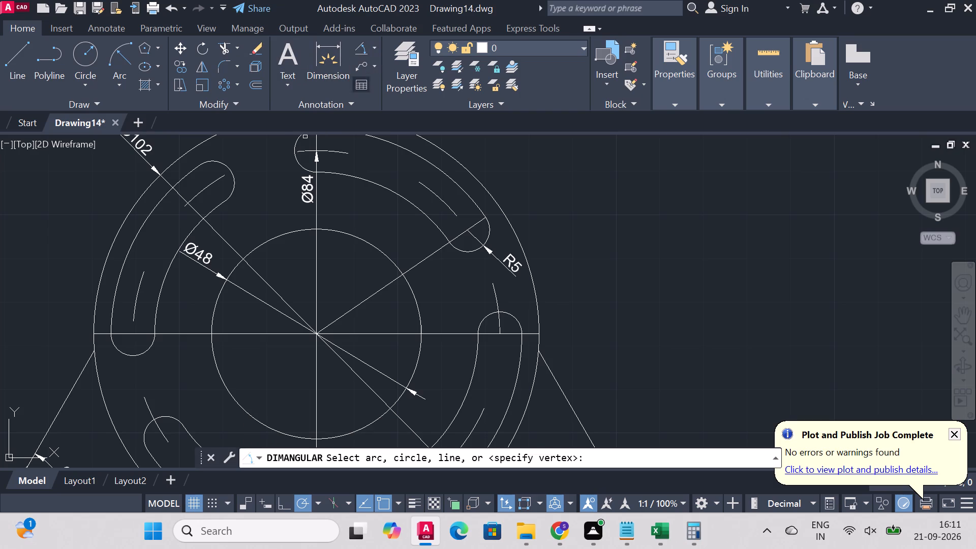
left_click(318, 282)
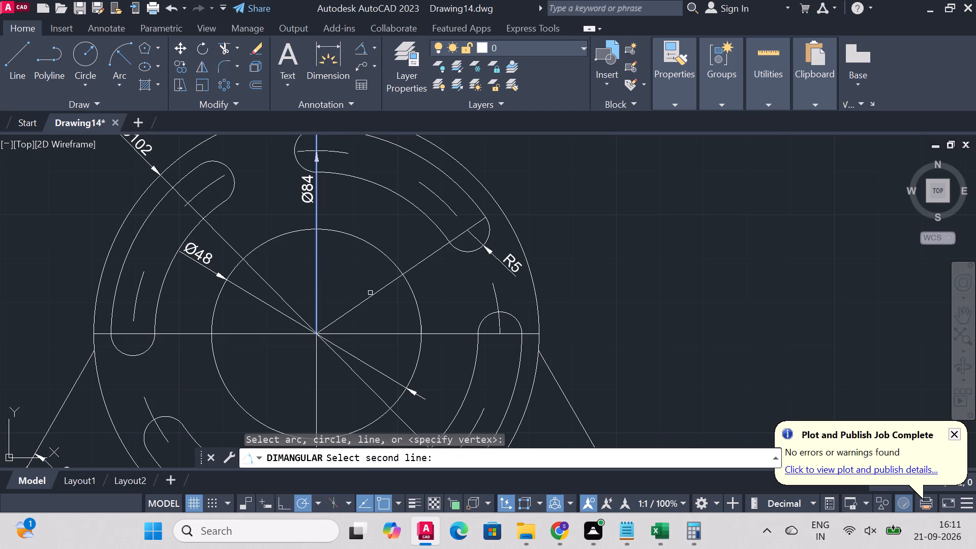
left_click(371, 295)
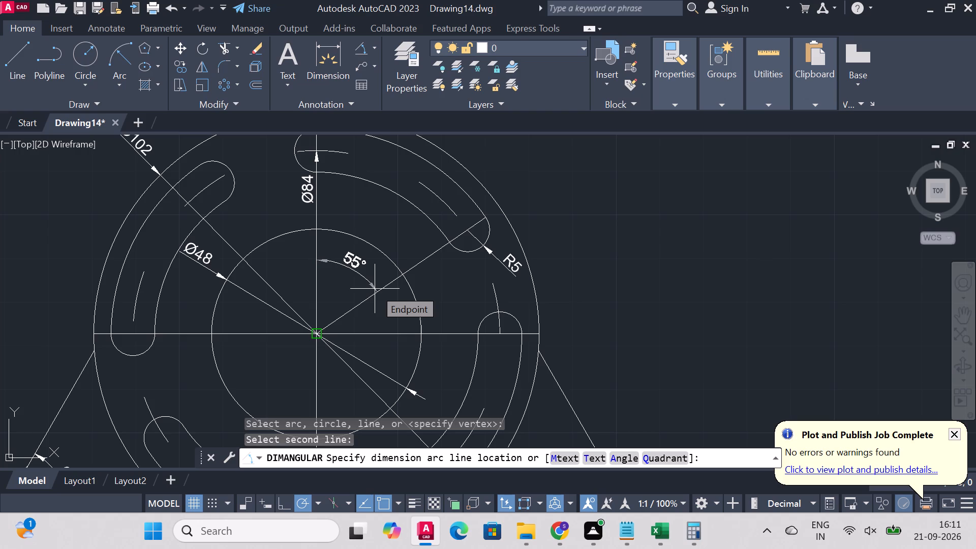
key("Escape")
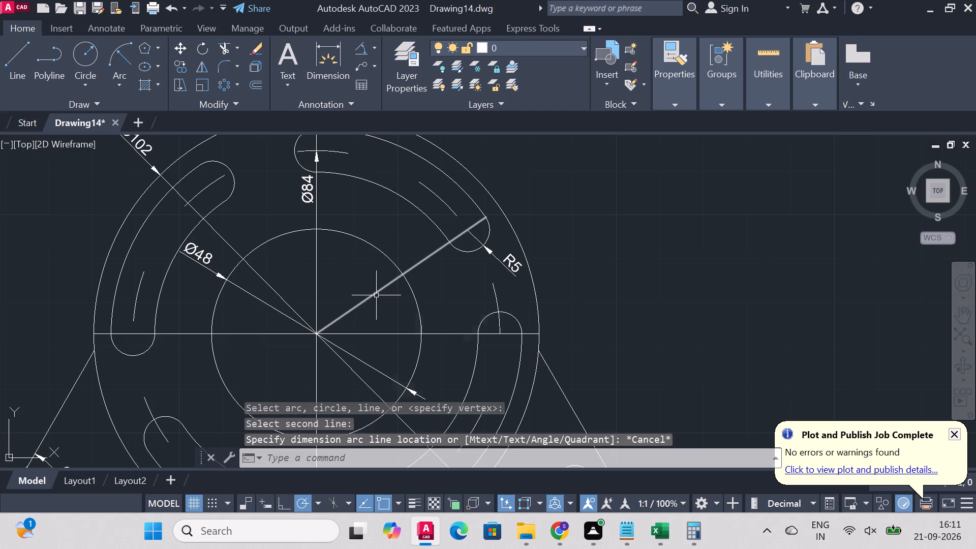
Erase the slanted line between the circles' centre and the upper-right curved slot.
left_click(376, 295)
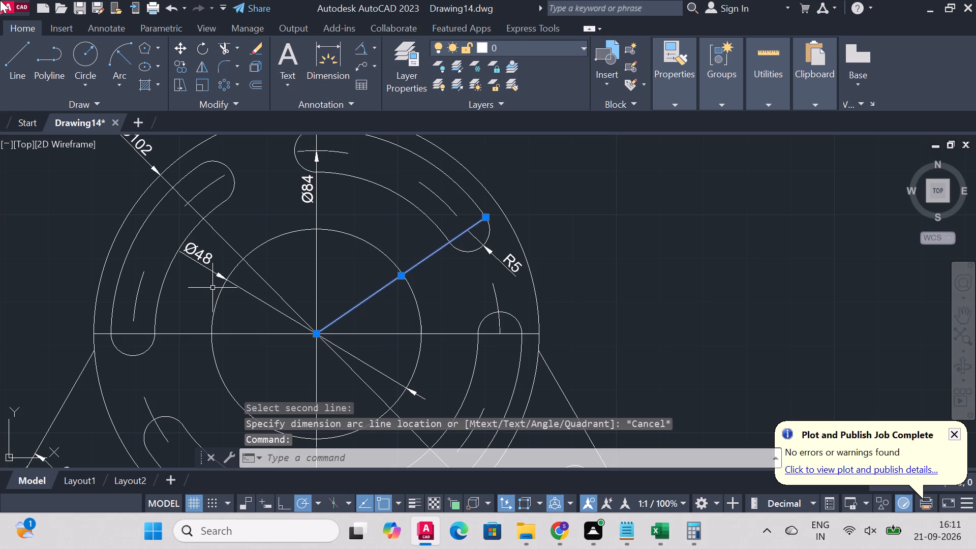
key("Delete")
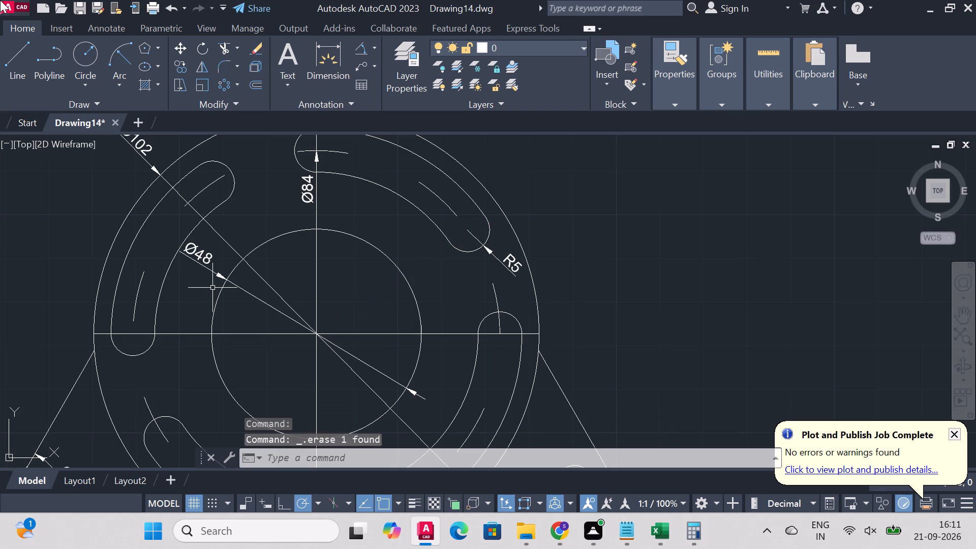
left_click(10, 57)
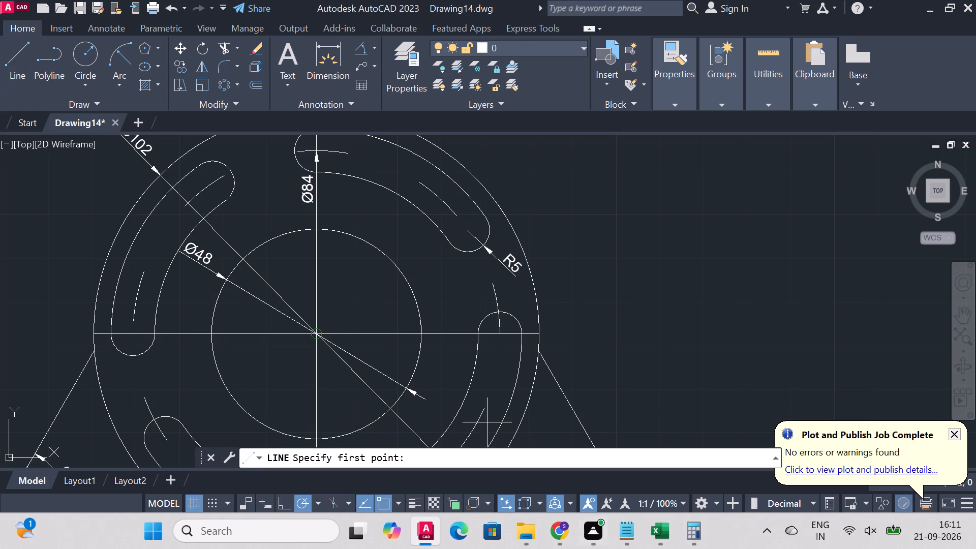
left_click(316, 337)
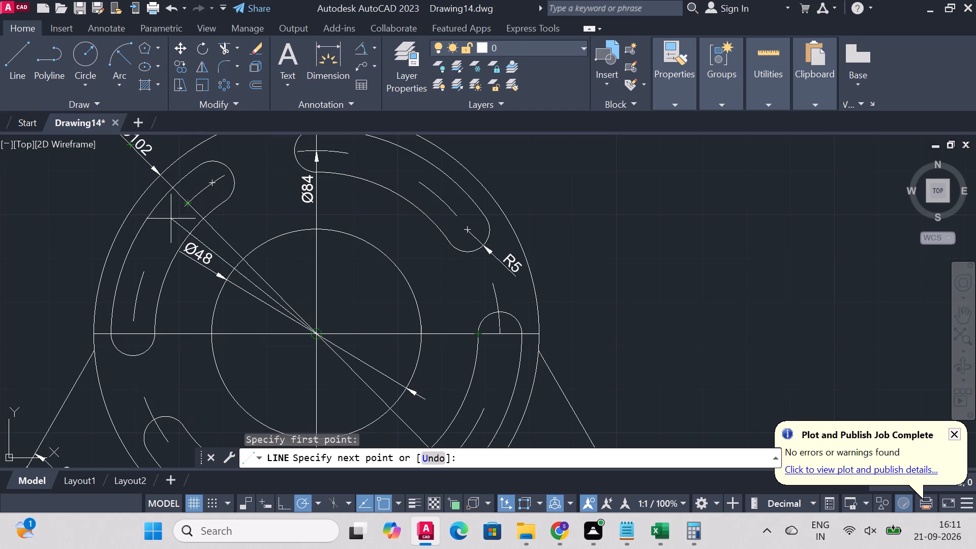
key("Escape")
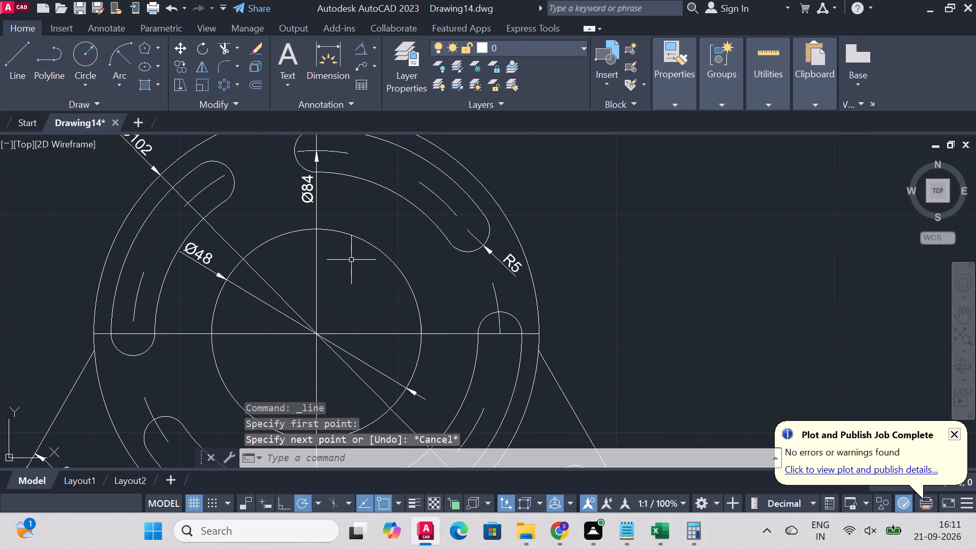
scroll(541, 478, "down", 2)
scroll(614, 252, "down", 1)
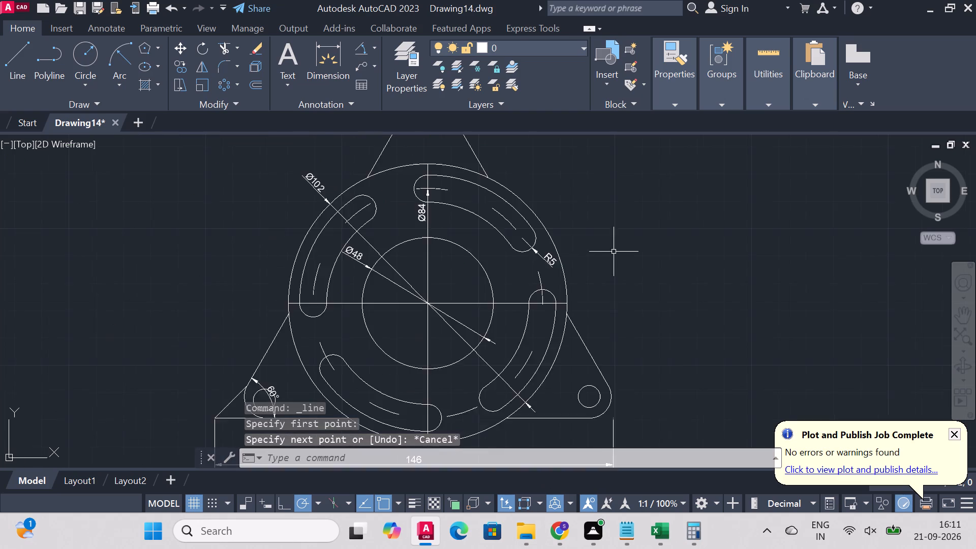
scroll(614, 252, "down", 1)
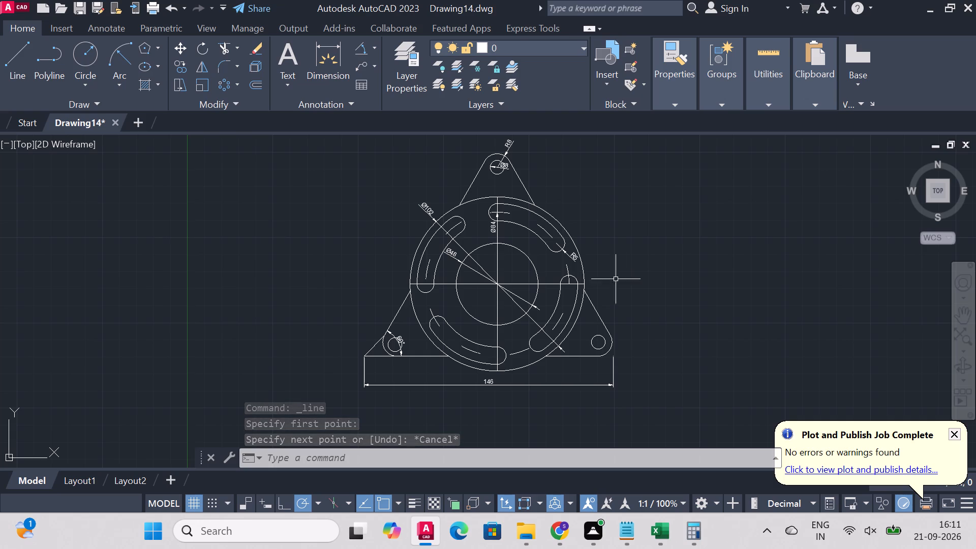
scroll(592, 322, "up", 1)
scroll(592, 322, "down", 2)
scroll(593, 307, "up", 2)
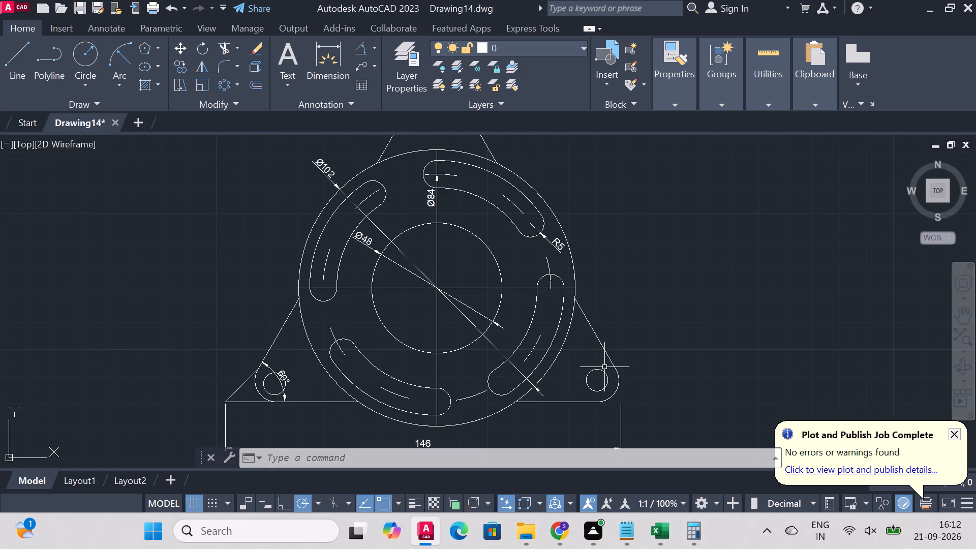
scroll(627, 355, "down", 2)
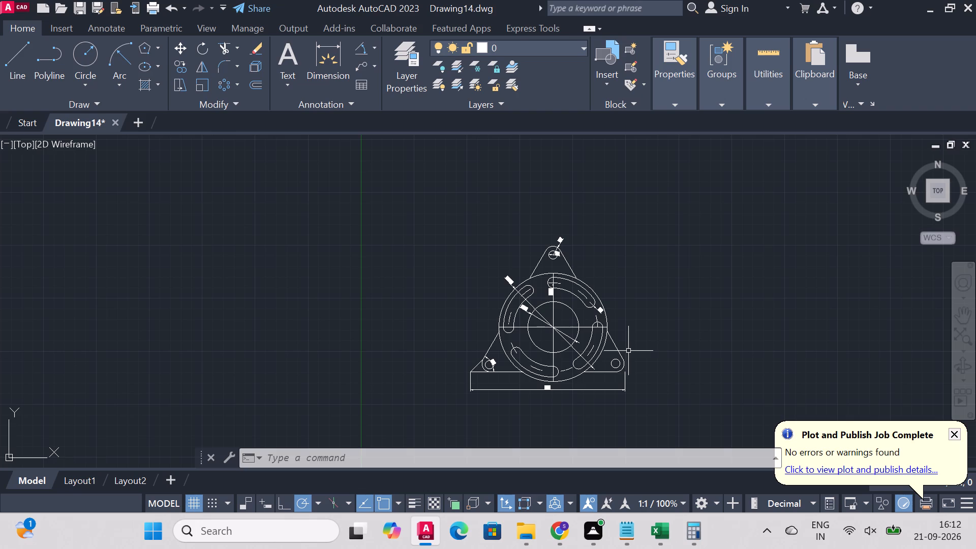
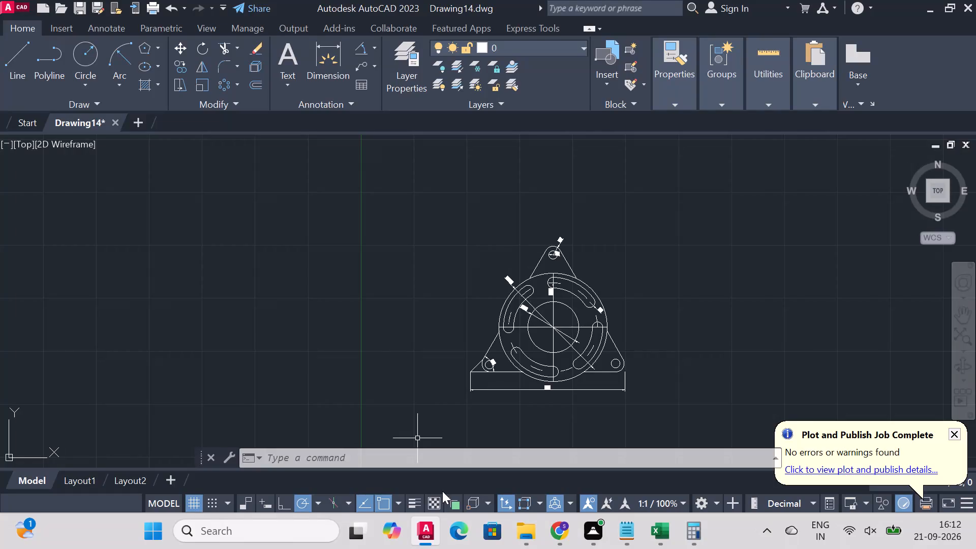
Turn off command log file recording with LOGFILEOFF.
type("log")
type("fil")
key("Return")
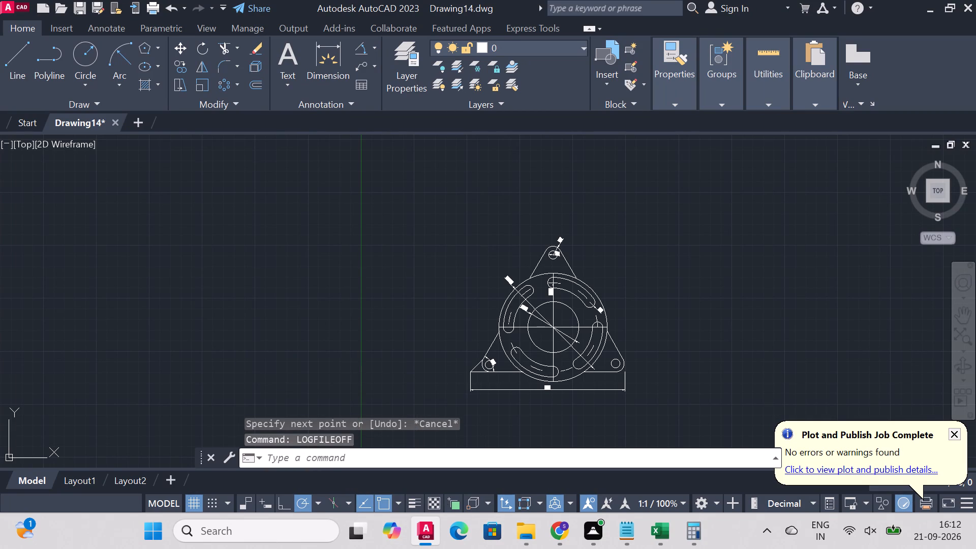
Save the drawing to the Desktop as "circular mounting plate" in AutoCAD 2018 Drawing format.
key("ctrl+s")
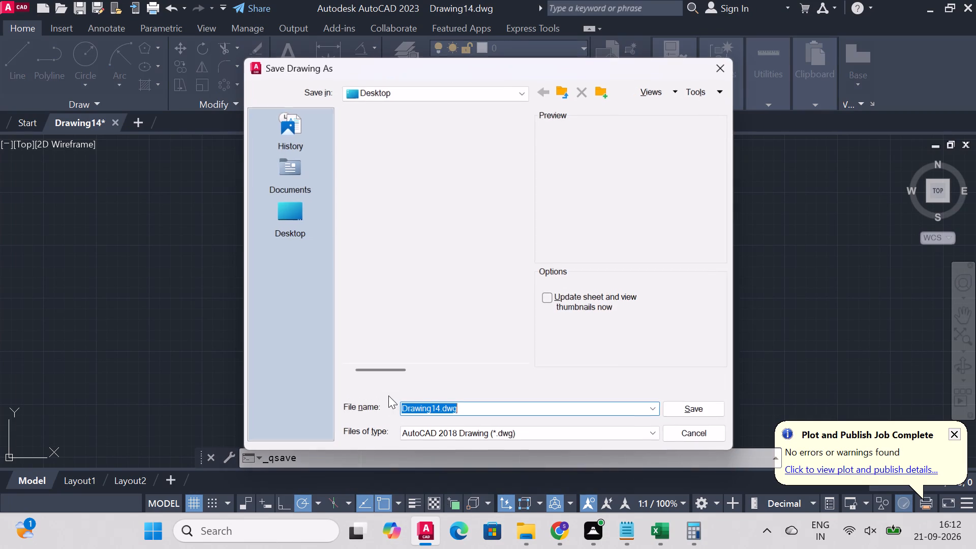
left_click(274, 224)
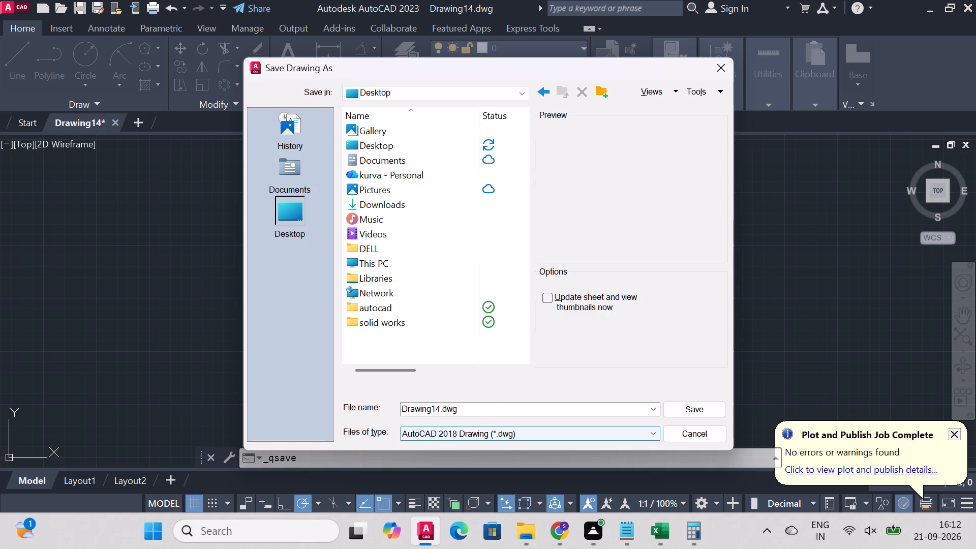
left_click_drag(487, 404, 346, 420)
key("ctrl+v")
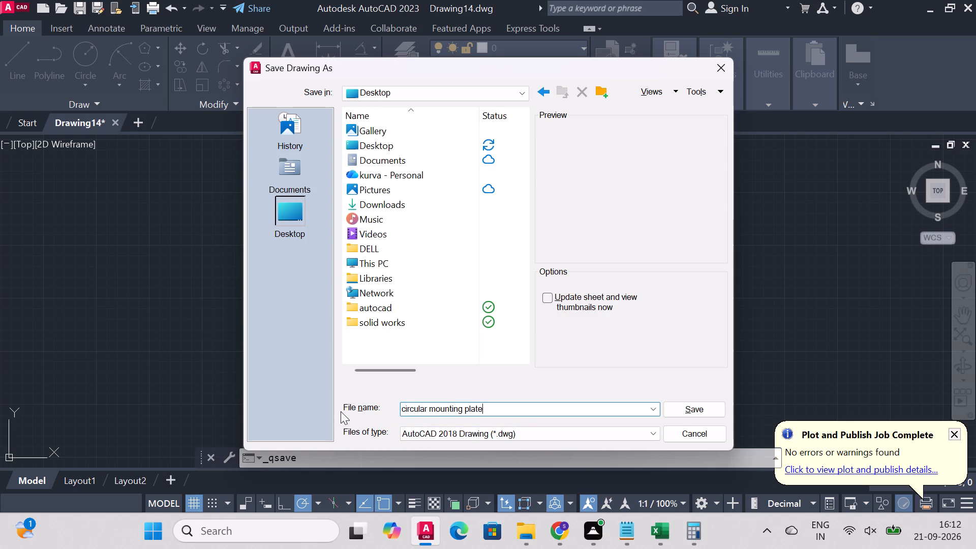
left_click(682, 413)
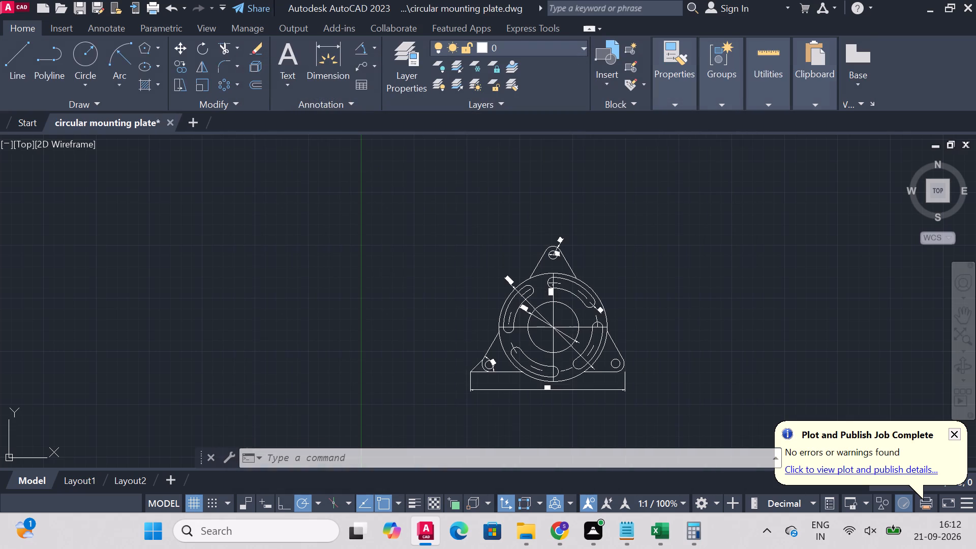
Set up a plot with DWG To PDF.pc3, a window area enclosing the whole dimensioned plate, and landscape orientation.
type("plot")
key("Return")
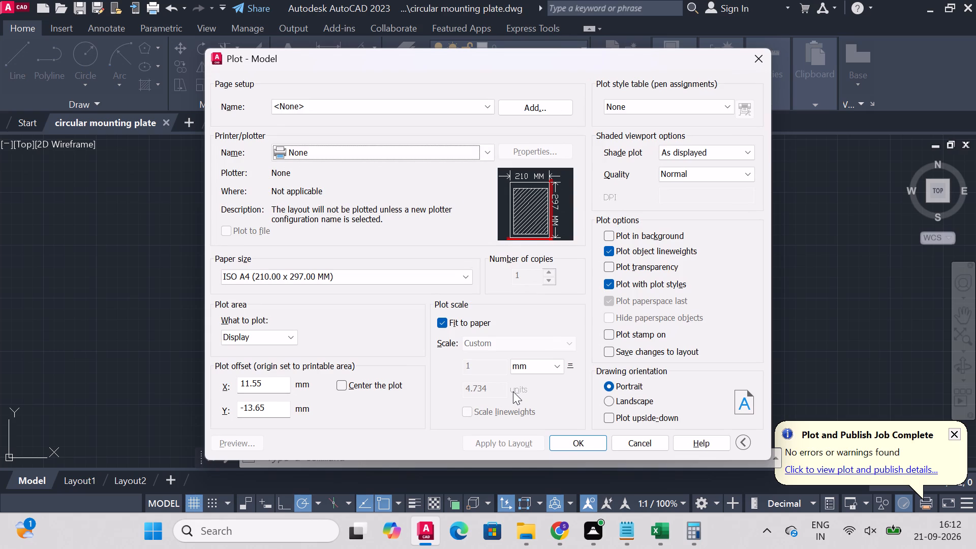
left_click(373, 157)
left_click(334, 310)
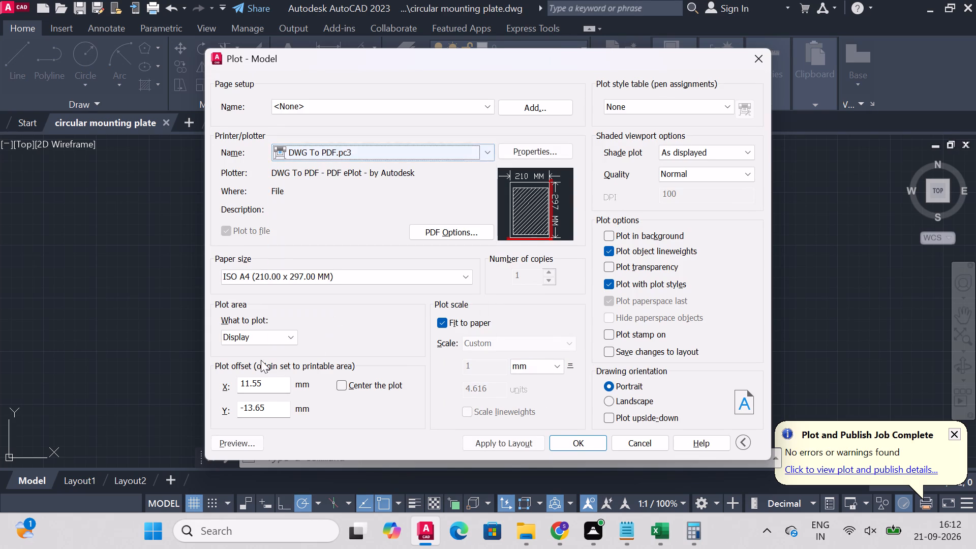
left_click(257, 332)
left_click(253, 383)
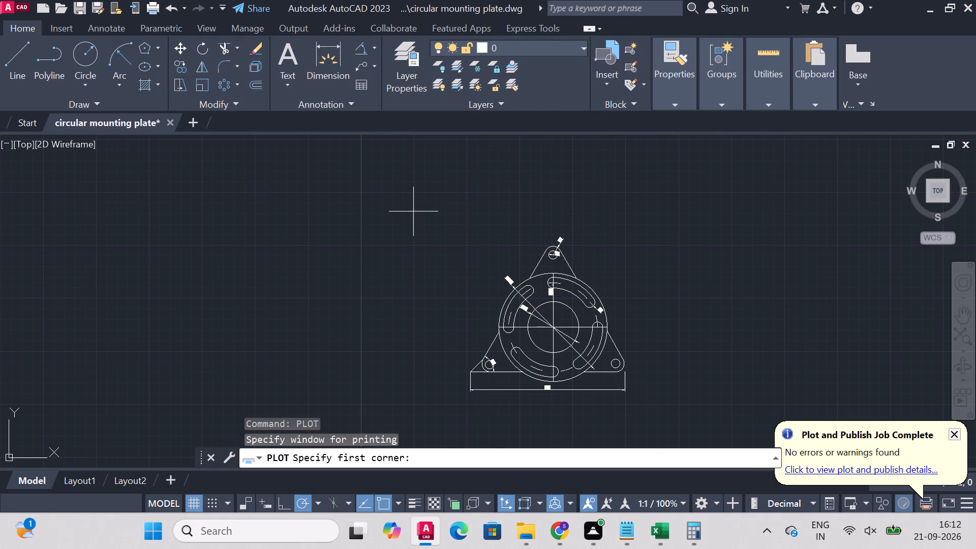
left_click(413, 211)
left_click(668, 415)
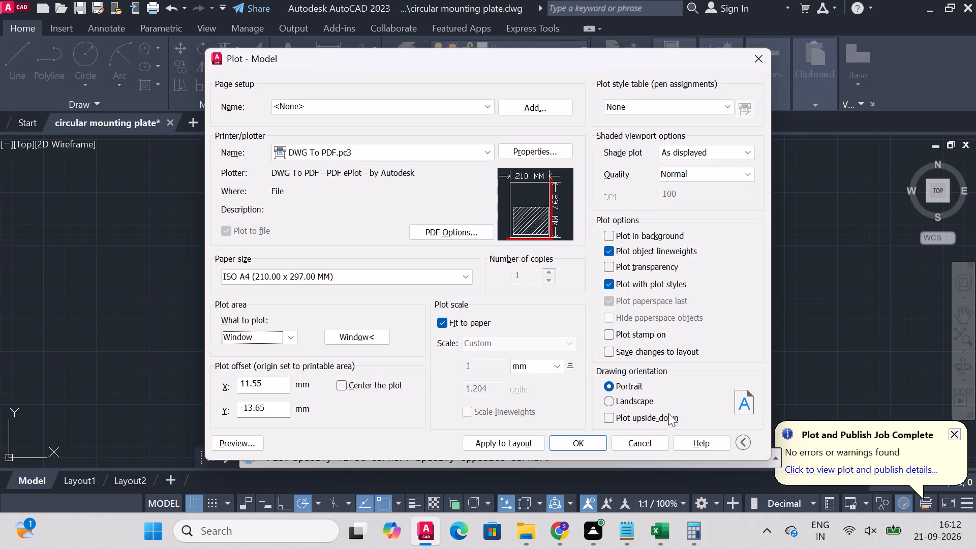
left_click(628, 408)
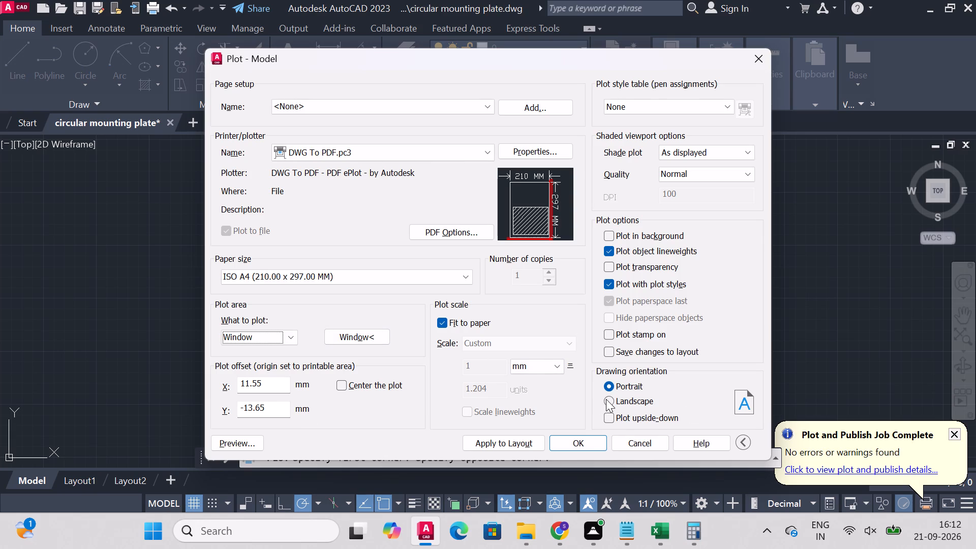
left_click(608, 399)
Plot to the Desktop as circular mounting plate-Model.pdf, look over the resulting PDF and close it.
left_click(586, 447)
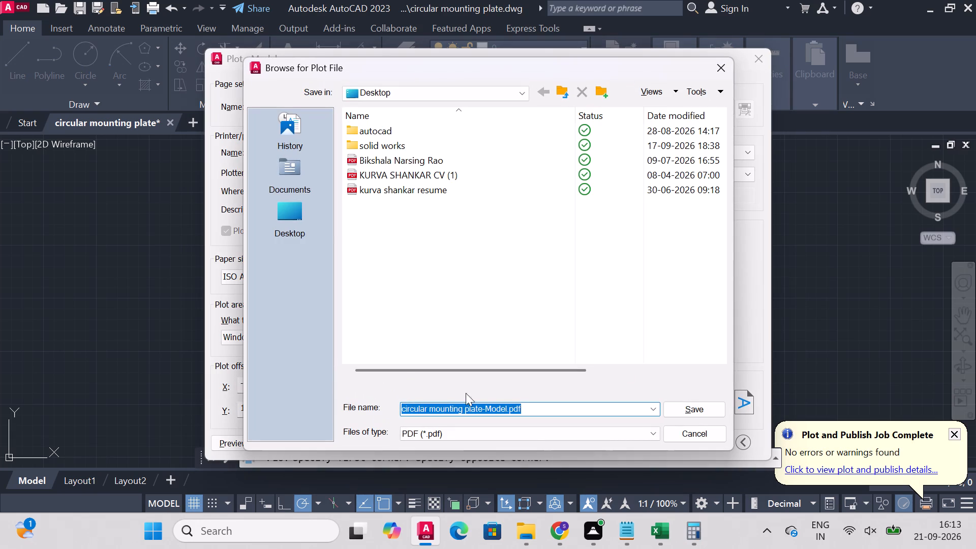
left_click(297, 222)
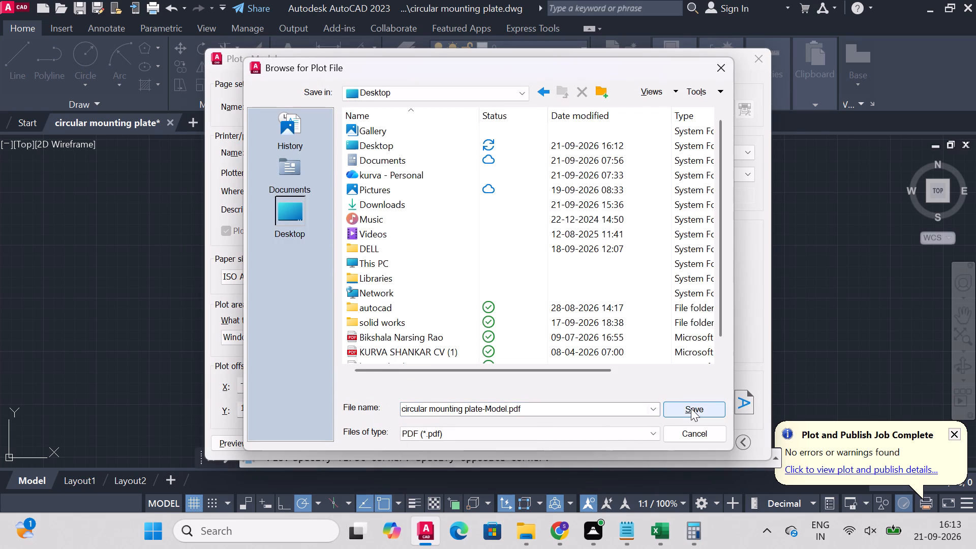
left_click(692, 407)
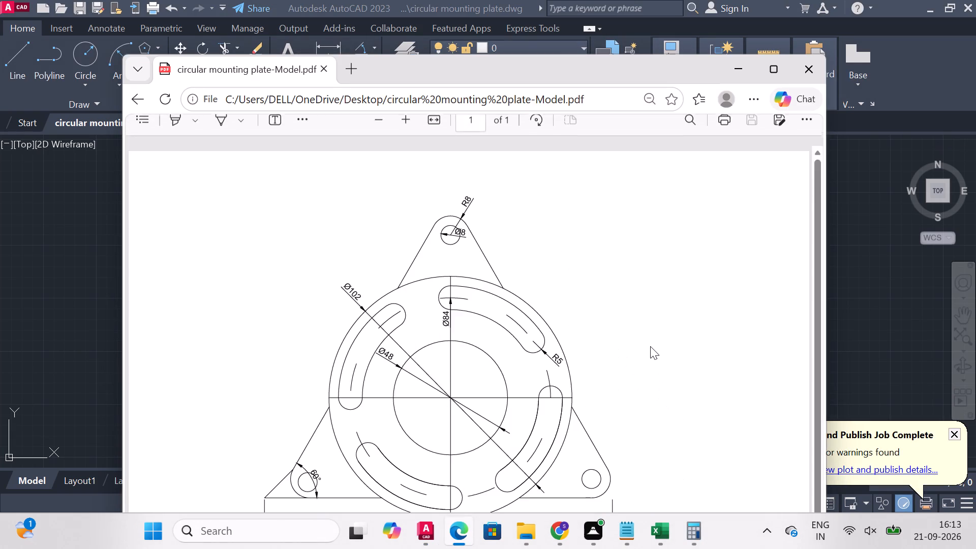
scroll(650, 346, "down", 2)
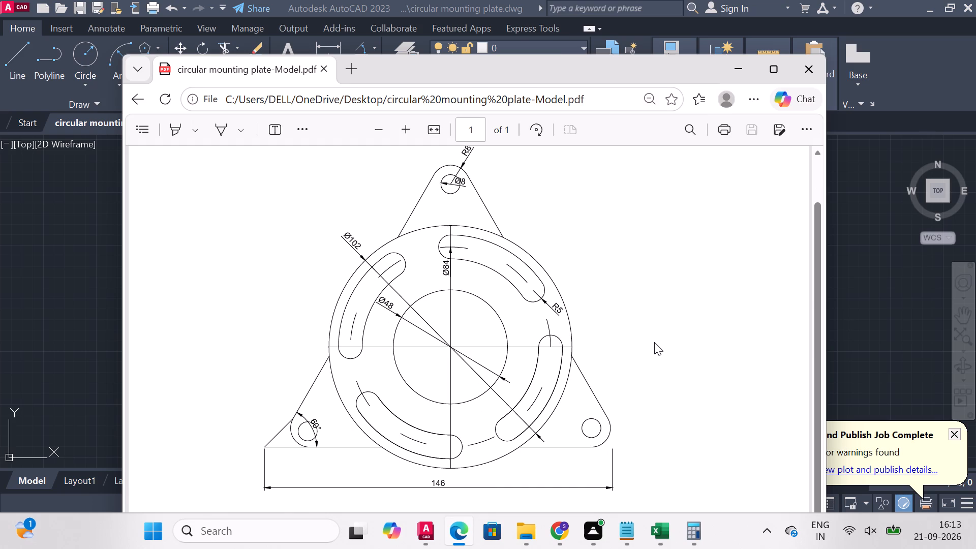
left_click(818, 64)
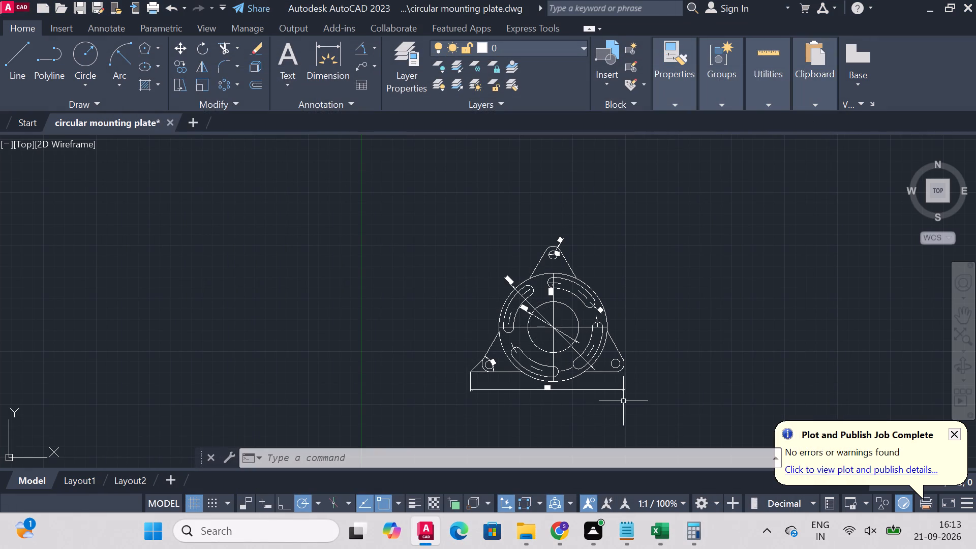
Quit AutoCAD, saving the changes to circular mounting plate.dwg.
left_click(975, 1)
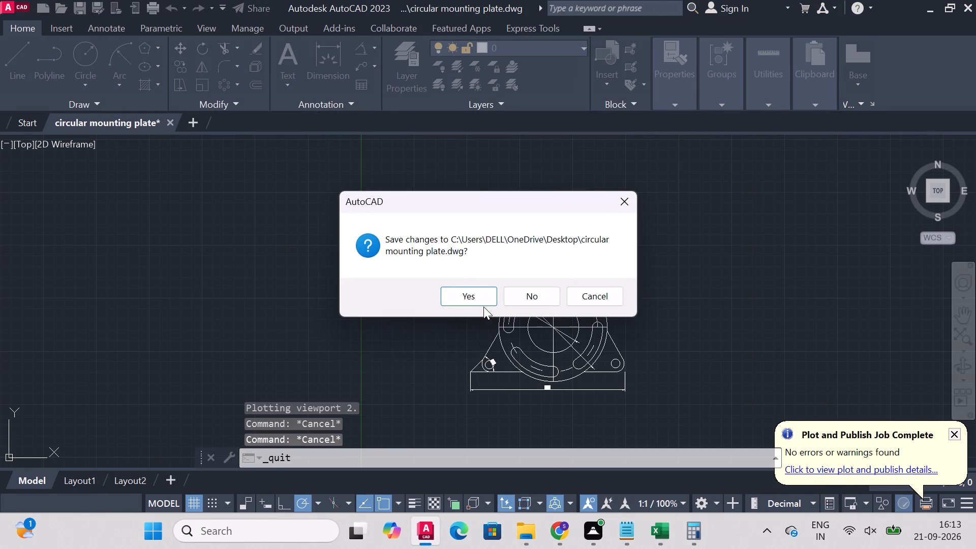
left_click(483, 304)
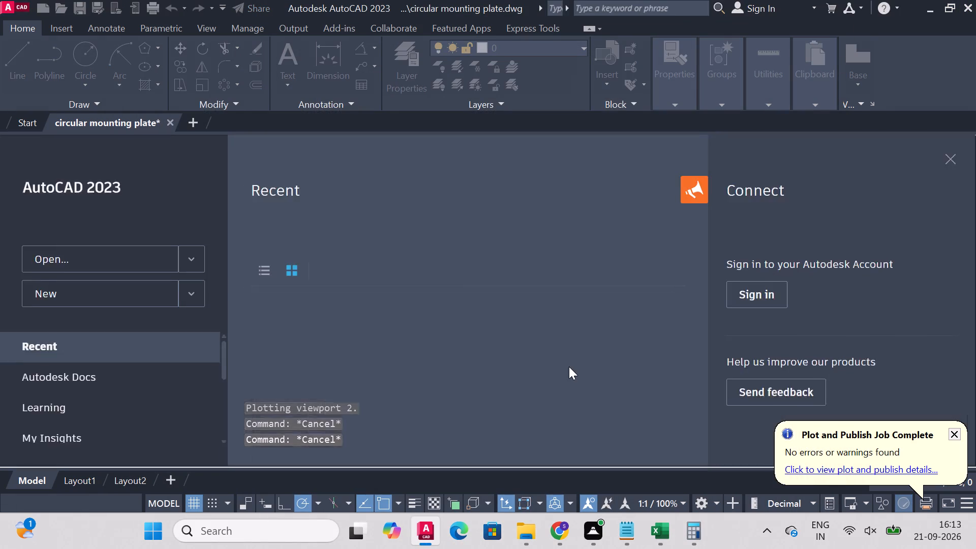
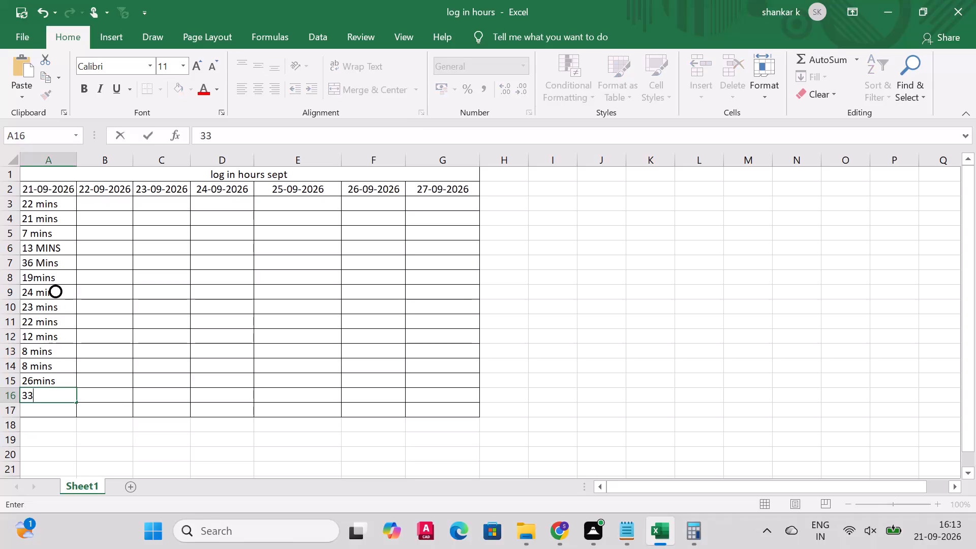
In the Excel log in hours sheet, complete the entry in cell A16 under 21-09-2026 as 33mins.
type("mins")
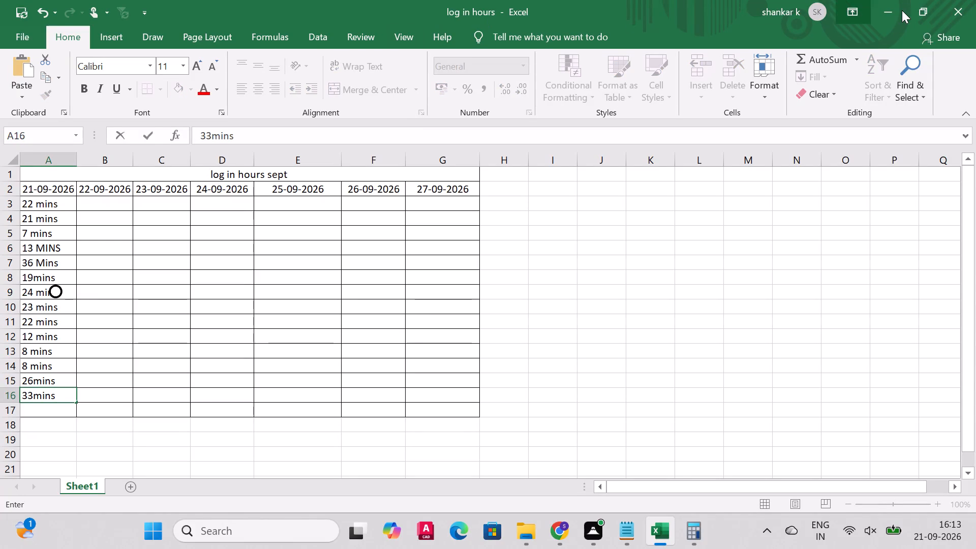